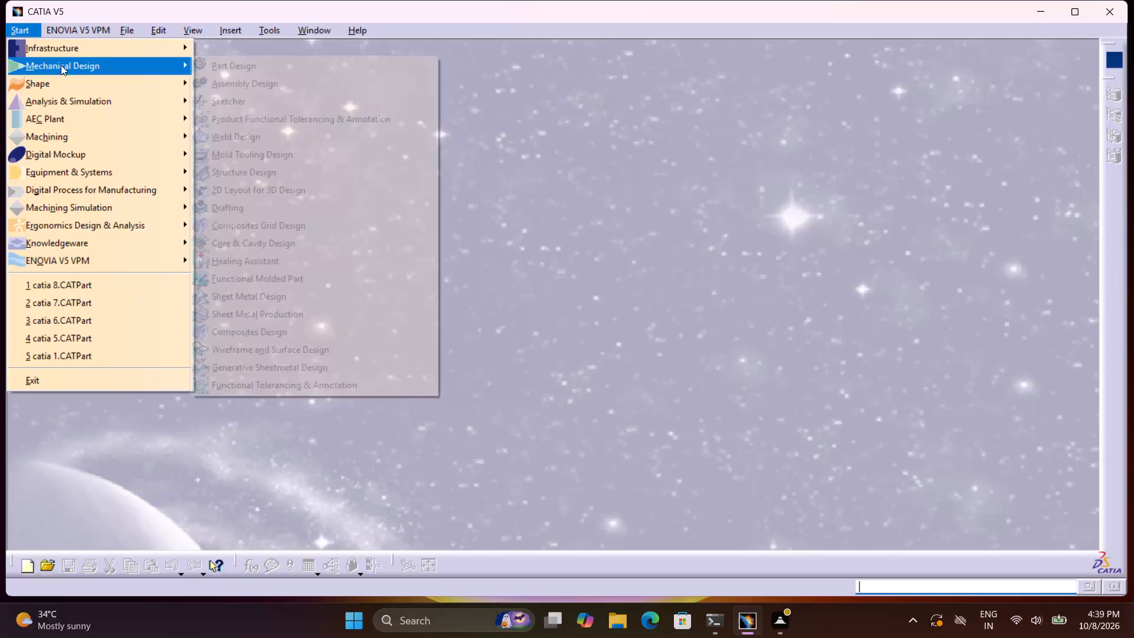
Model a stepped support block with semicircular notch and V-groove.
Create a new Part Design part named catia 9.
{"action": "left_click", "coordinate": [61, 65]}
{"action": "left_click", "coordinate": [227, 71]}
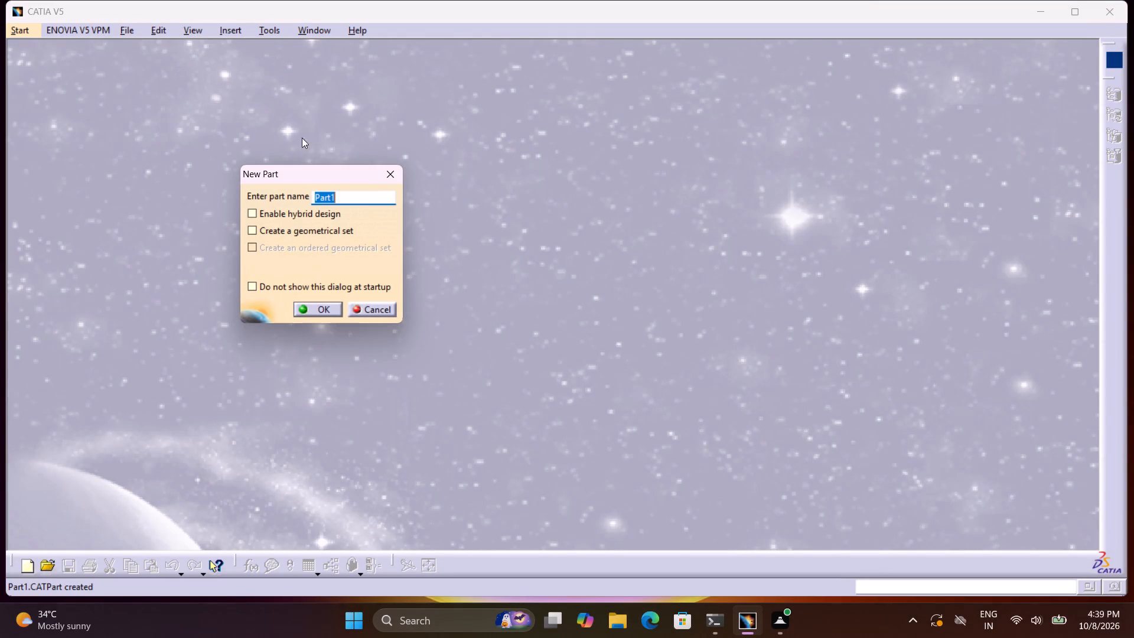
{"action": "type", "text": "catia 9"}
{"action": "left_click", "coordinate": [321, 314]}
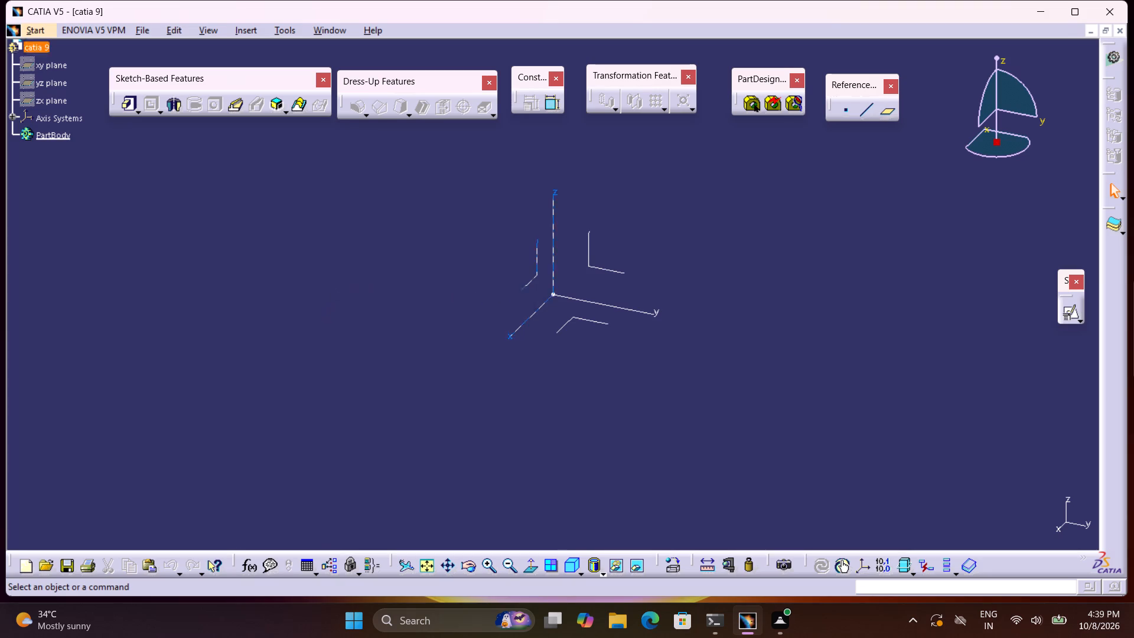
Start a positioned sketch on the yz plane from the isometric view, with implicit origin and orientation.
{"action": "left_click", "coordinate": [569, 573]}
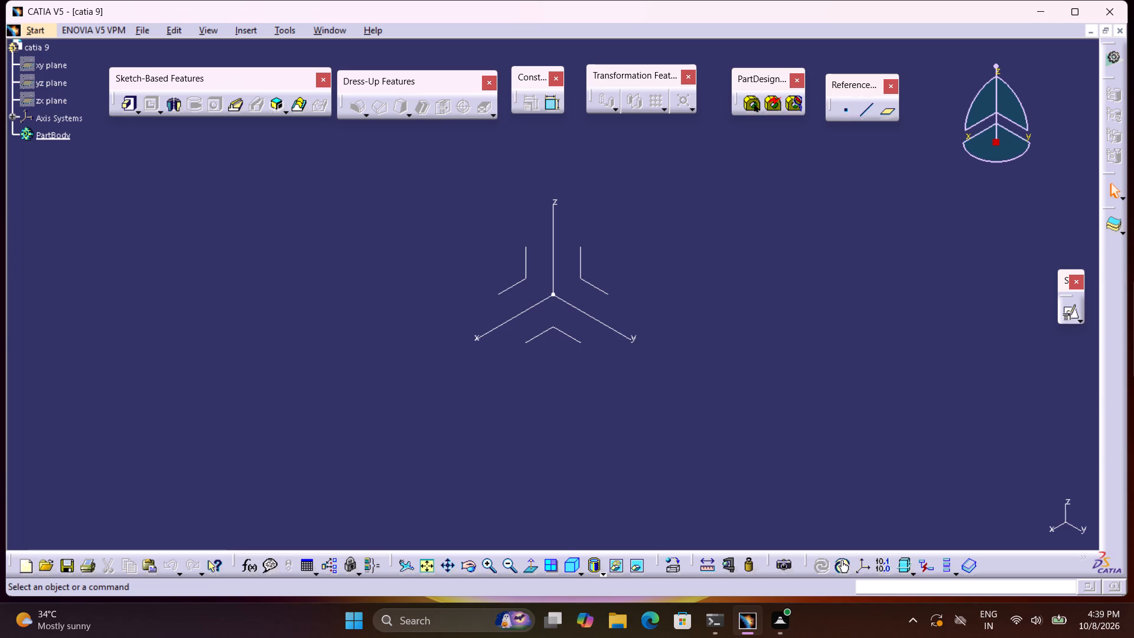
{"action": "left_click", "coordinate": [1072, 313]}
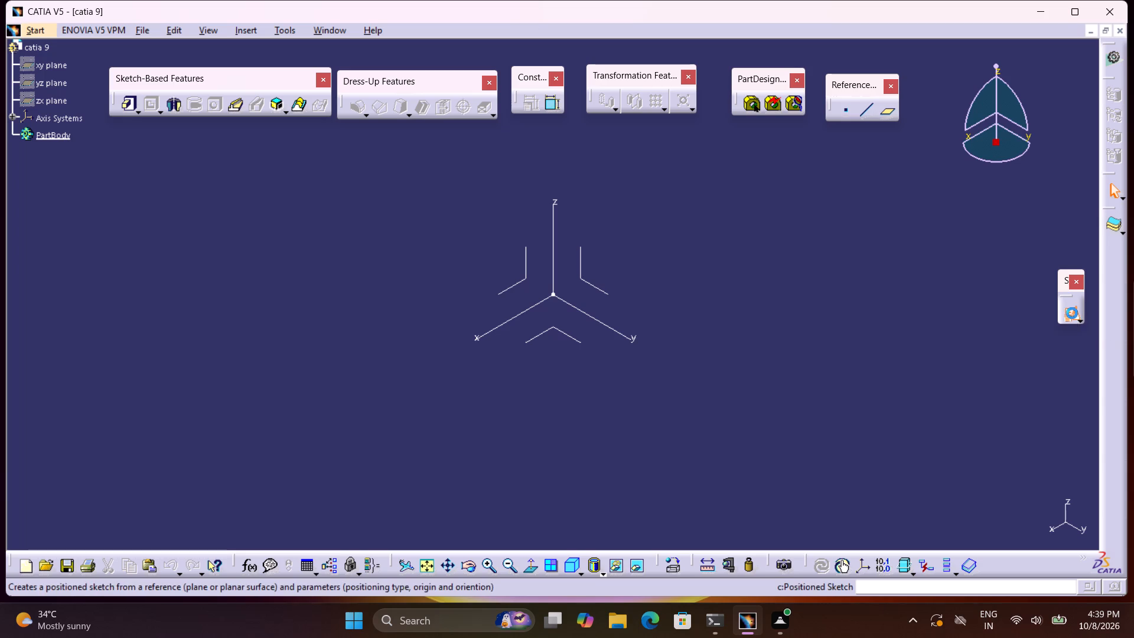
{"action": "left_click", "coordinate": [602, 287]}
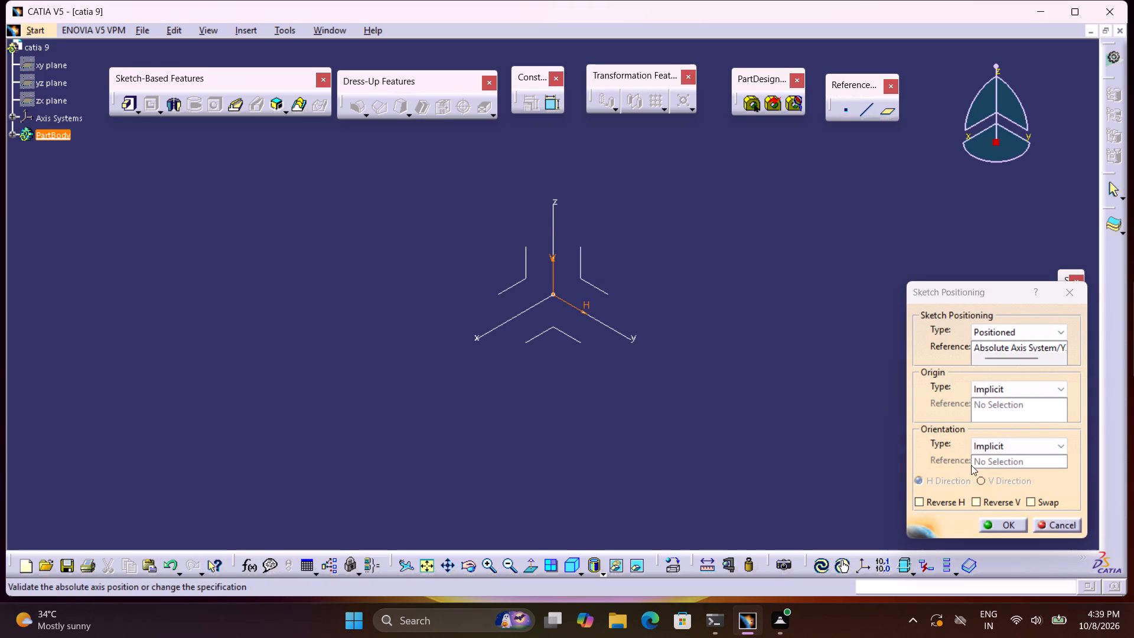
{"action": "left_click", "coordinate": [1002, 529]}
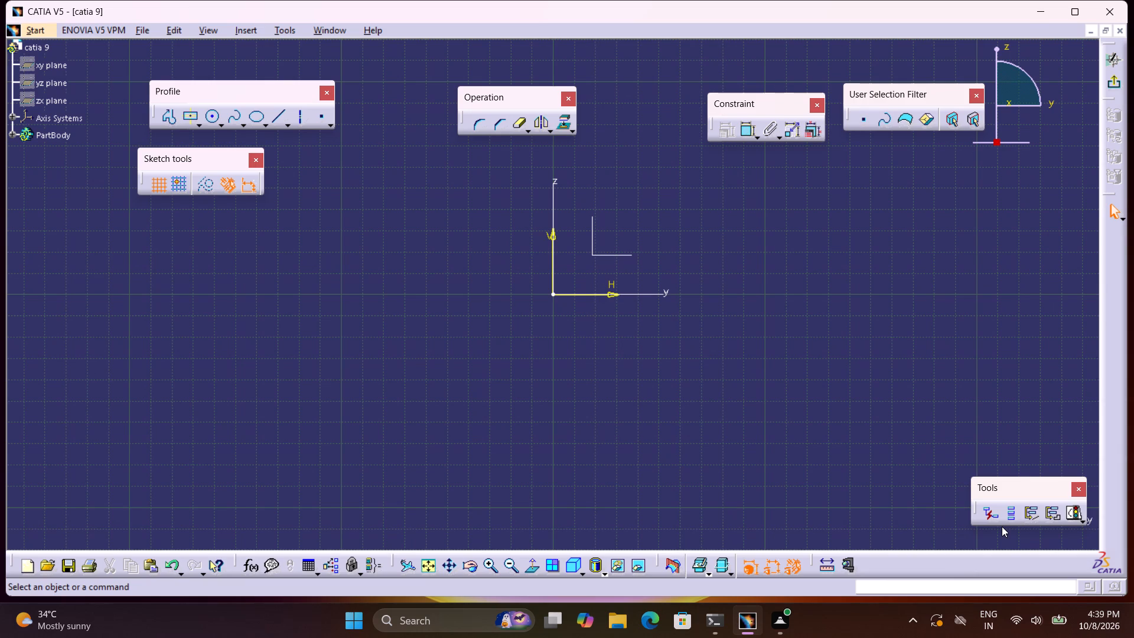
Sketch a notched profile from the origin, about 66 mm up, 33 across, 25 down, 39 across, 25 up and 36 mm across.
{"action": "middle_click_drag", "start_coordinate": [849, 331], "coordinate": [826, 346]}
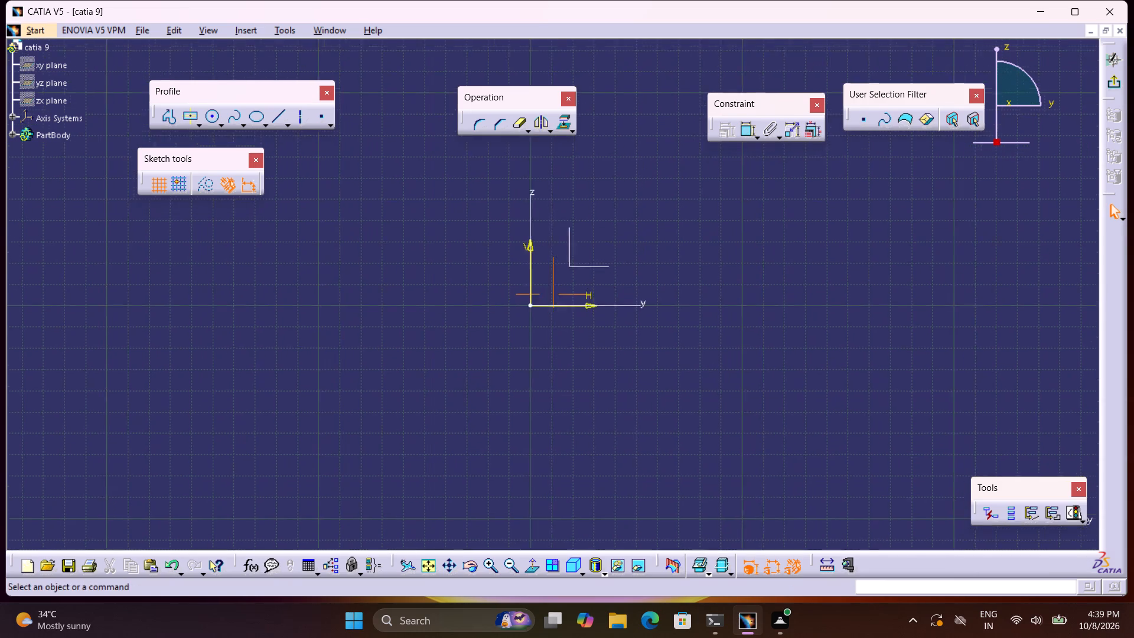
{"action": "middle_click_drag", "start_coordinate": [826, 346], "coordinate": [768, 443]}
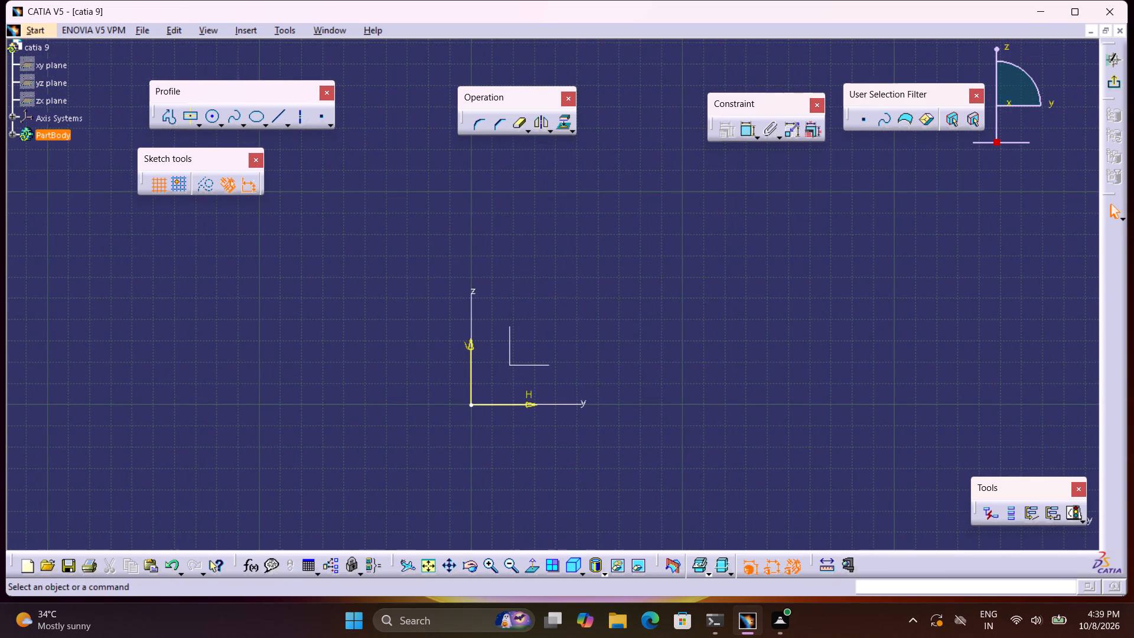
{"action": "left_click", "coordinate": [165, 118]}
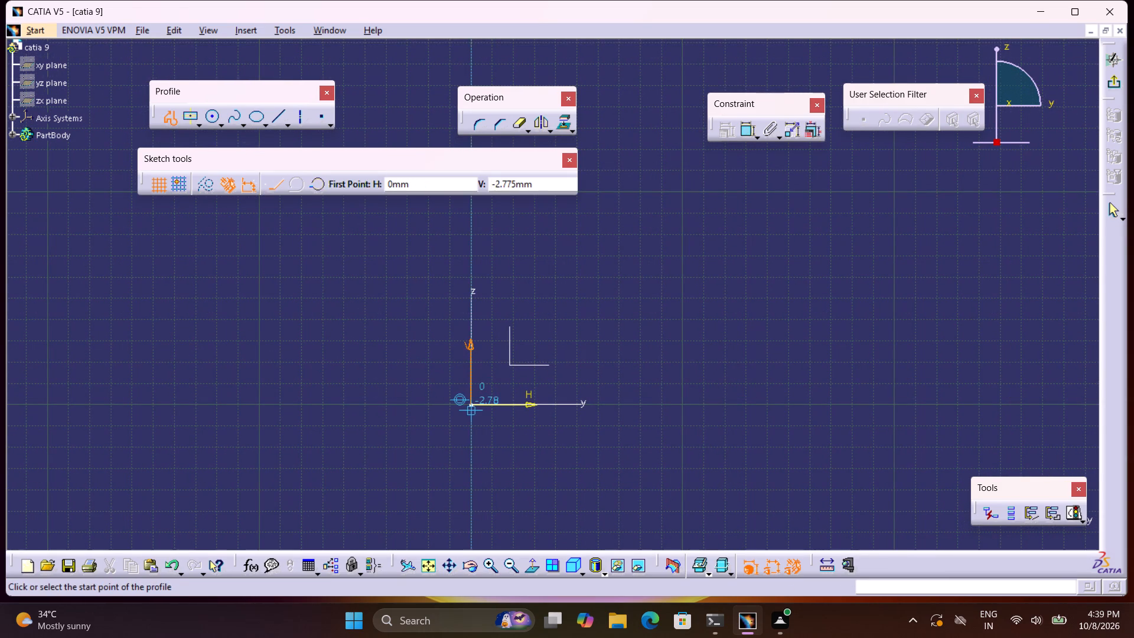
{"action": "left_click", "coordinate": [471, 403]}
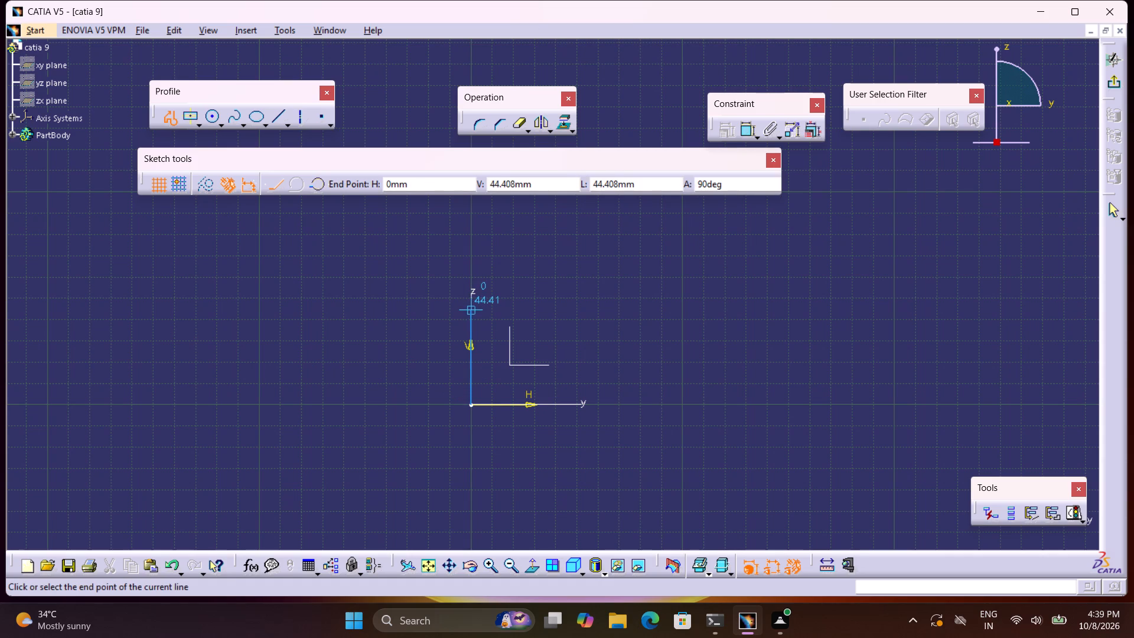
{"action": "left_click", "coordinate": [471, 265]}
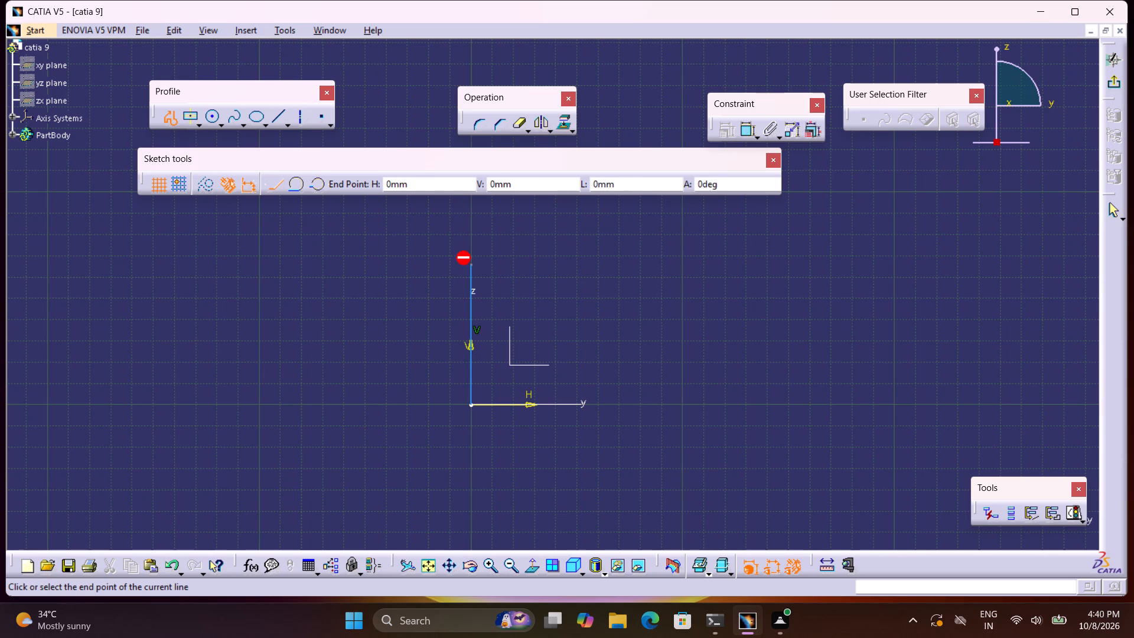
{"action": "left_click", "coordinate": [542, 265]}
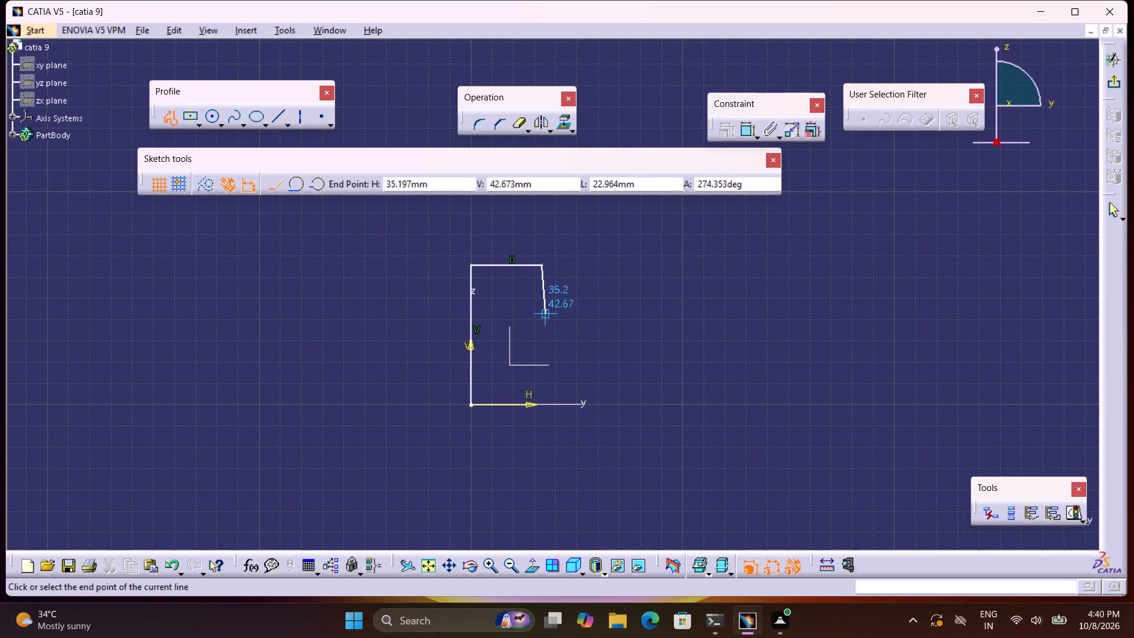
{"action": "left_click", "coordinate": [540, 319]}
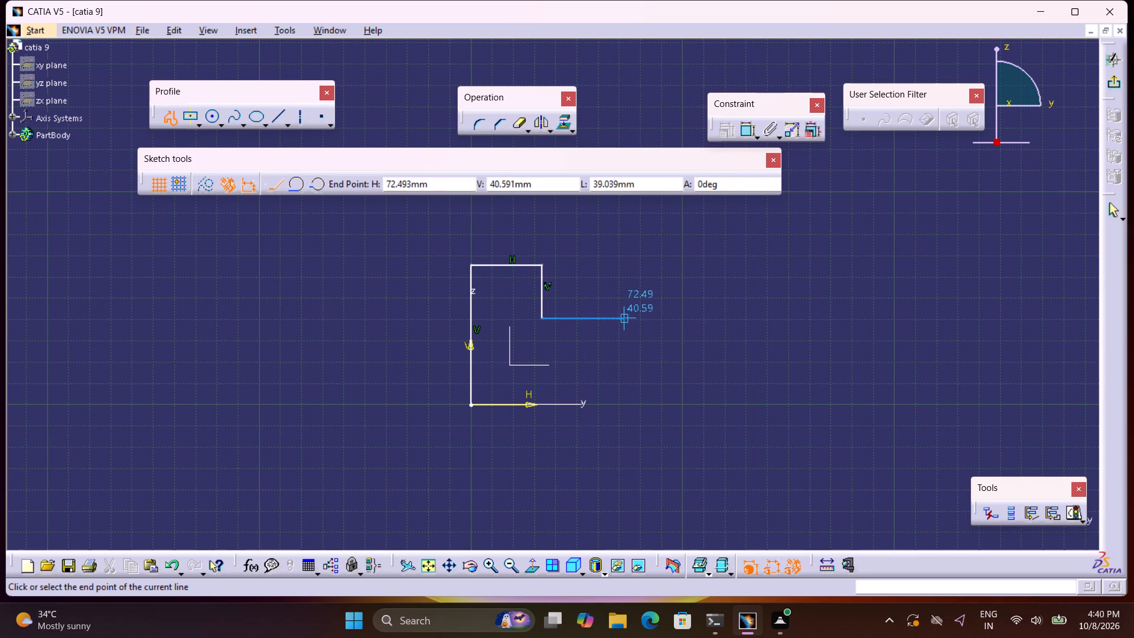
{"action": "left_click", "coordinate": [624, 319]}
{"action": "middle_click_drag", "start_coordinate": [625, 250], "coordinate": [614, 327]}
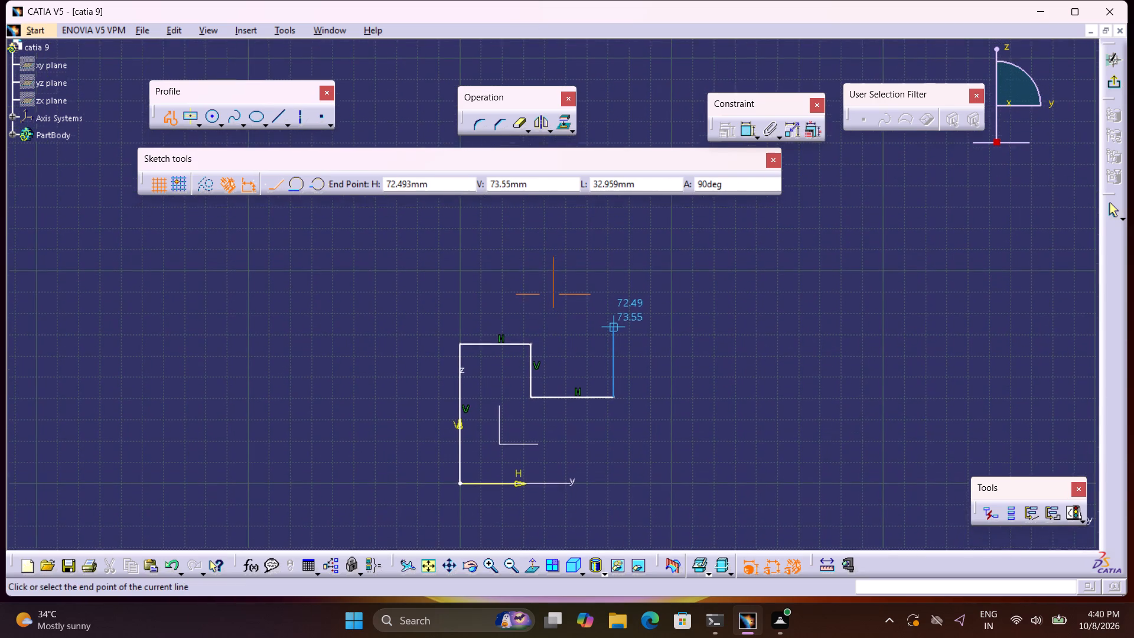
{"action": "middle_click_drag", "start_coordinate": [614, 327], "coordinate": [613, 334]}
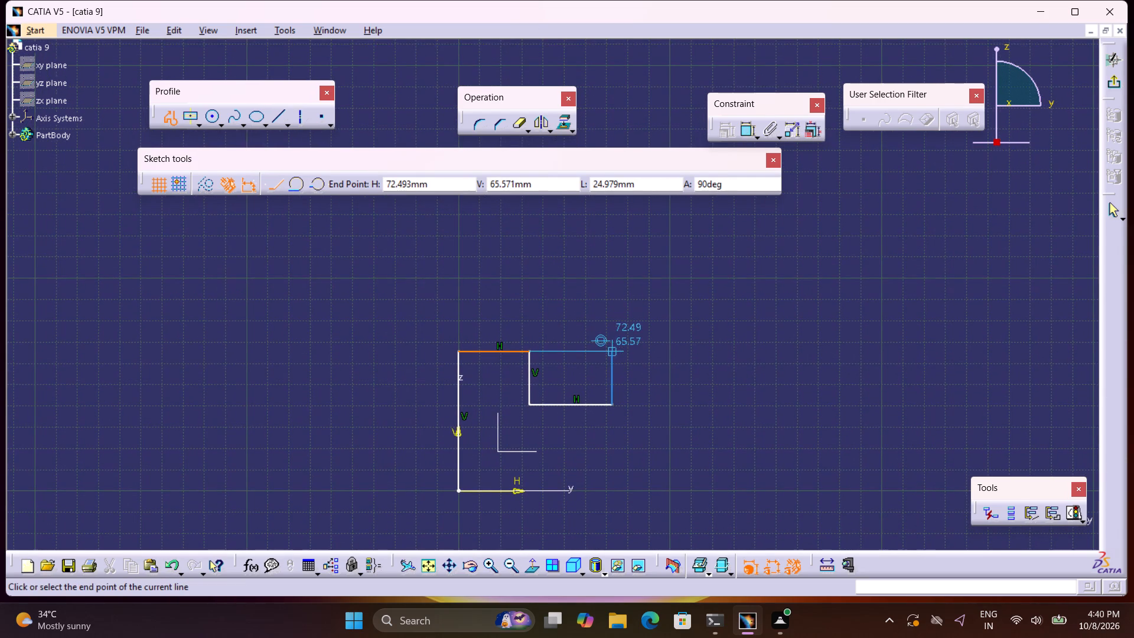
{"action": "left_click", "coordinate": [608, 351]}
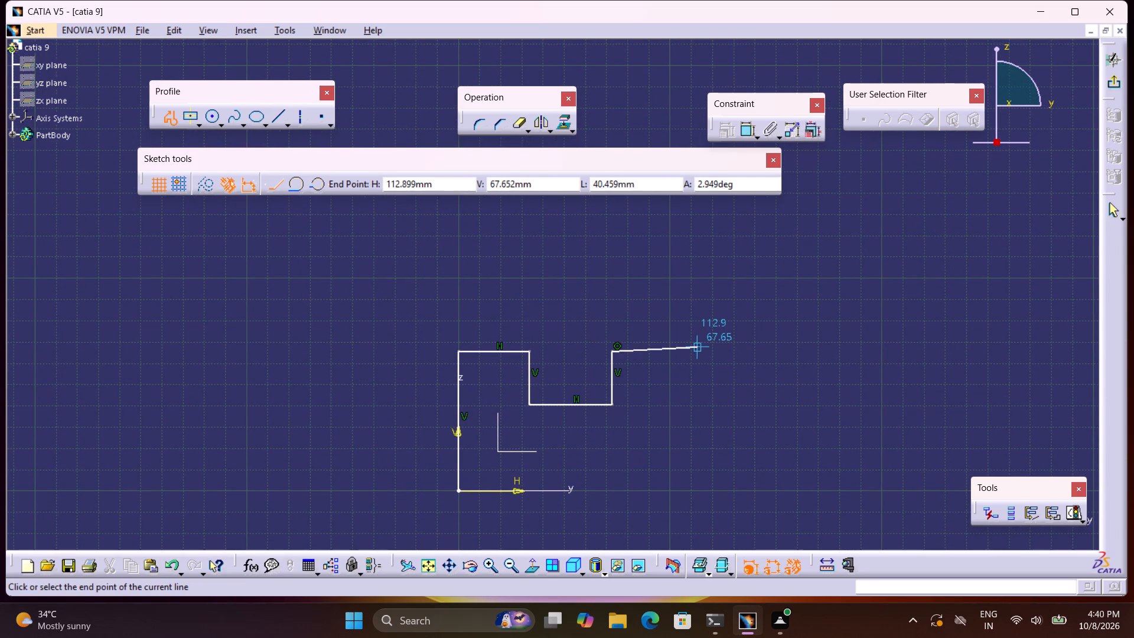
{"action": "left_click", "coordinate": [688, 351]}
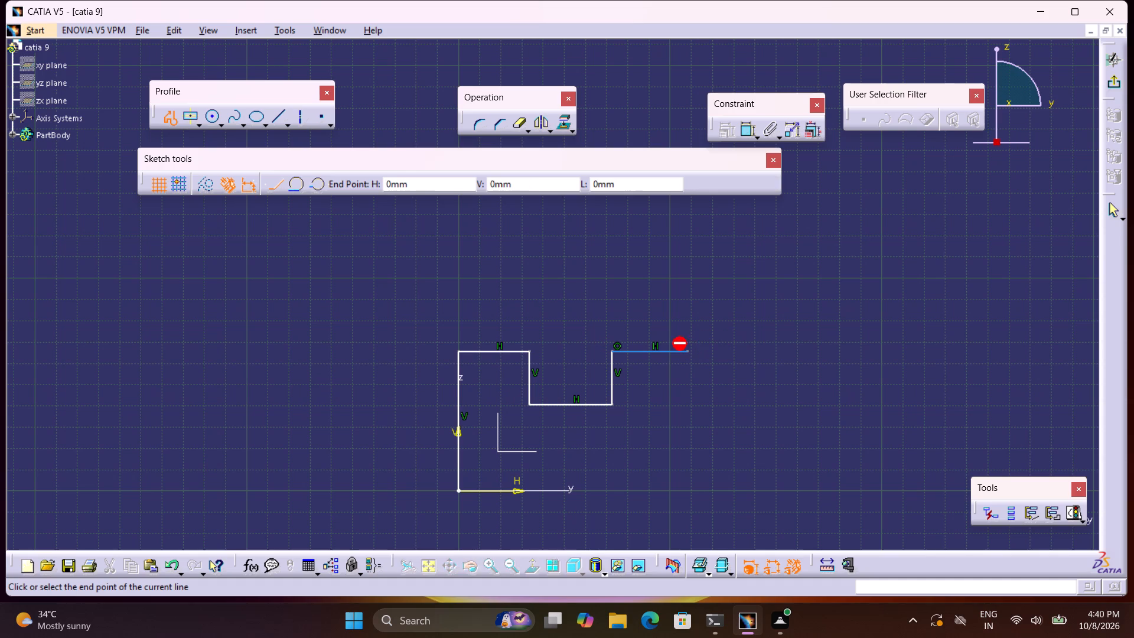
Continue the profile about 53 mm up and 27 mm across, straight down to the H axis, and close it at the origin.
{"action": "left_click", "coordinate": [686, 239]}
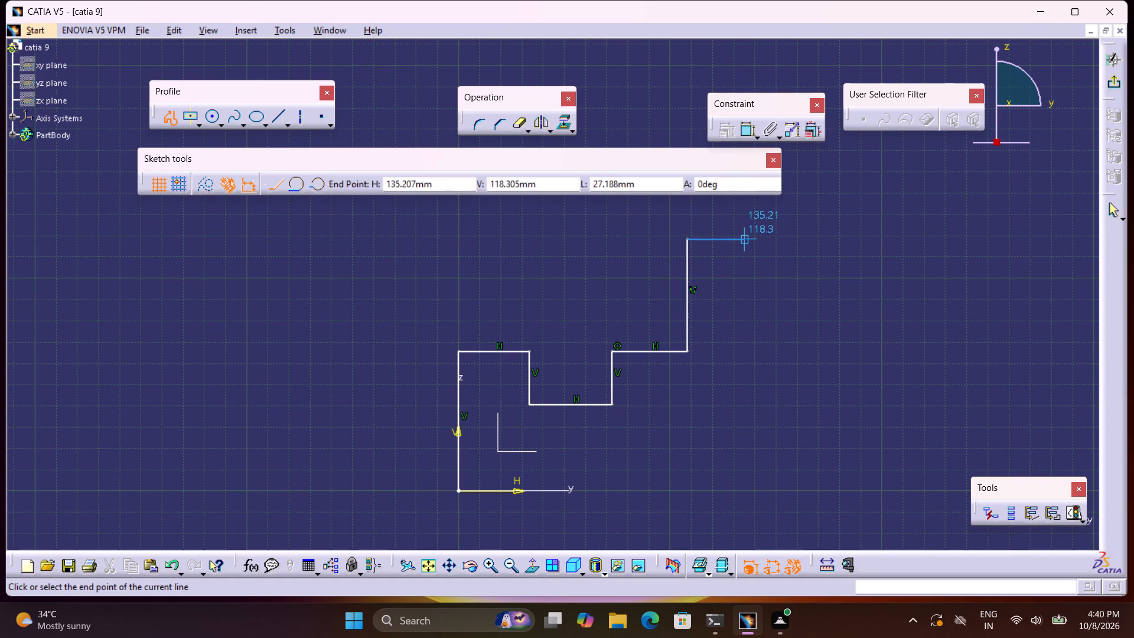
{"action": "left_click", "coordinate": [746, 239]}
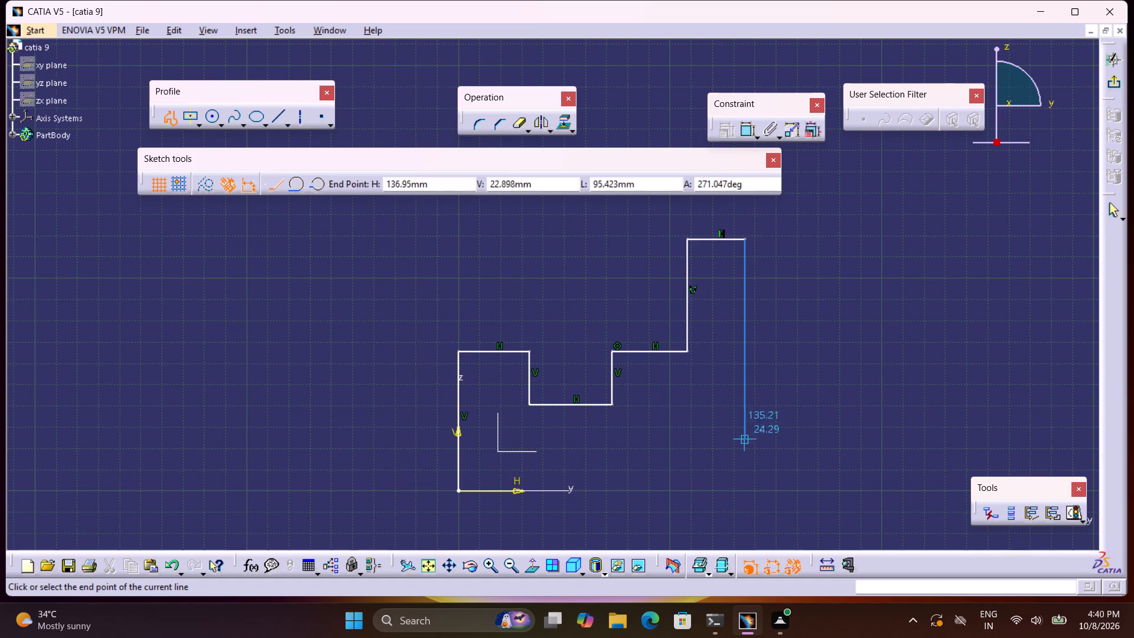
{"action": "left_click", "coordinate": [755, 492]}
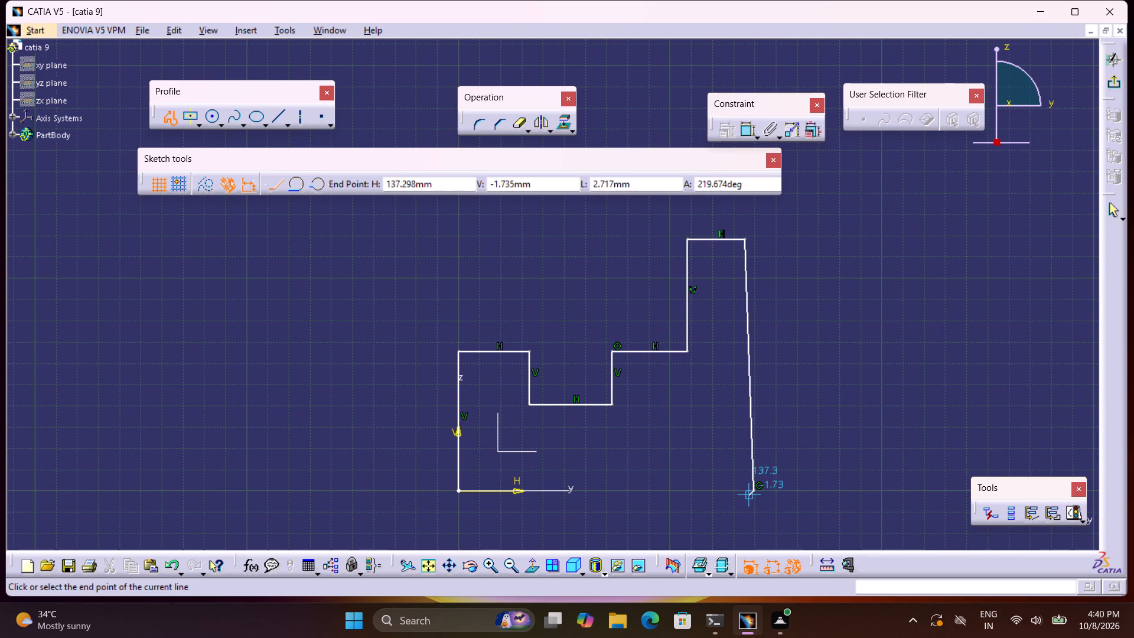
{"action": "key", "text": "ctrl+z"}
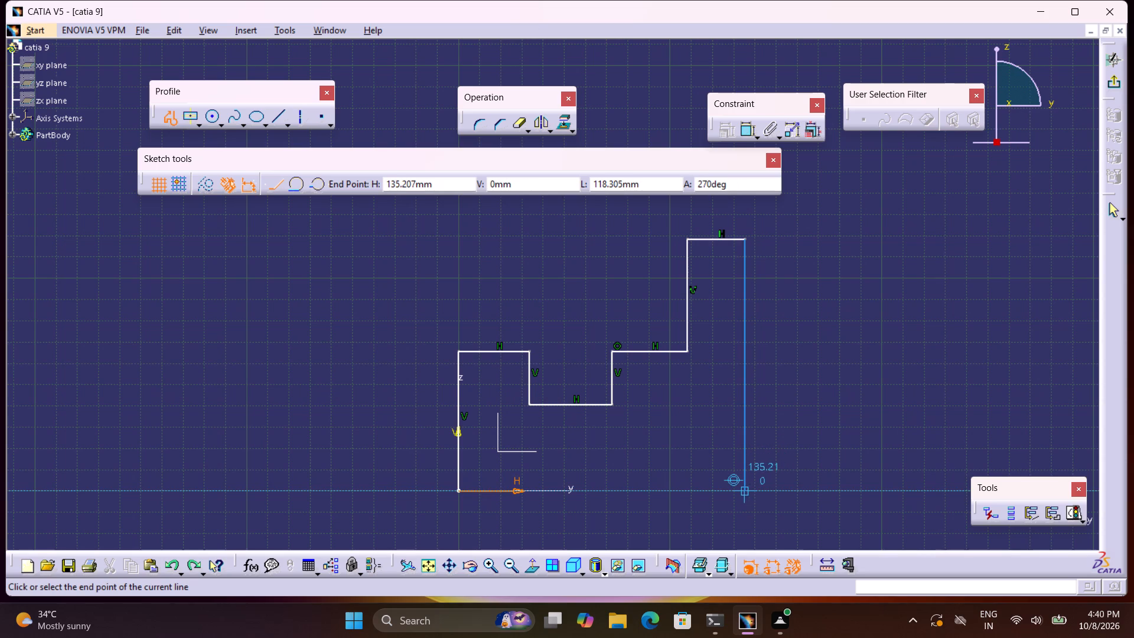
{"action": "left_click", "coordinate": [746, 490]}
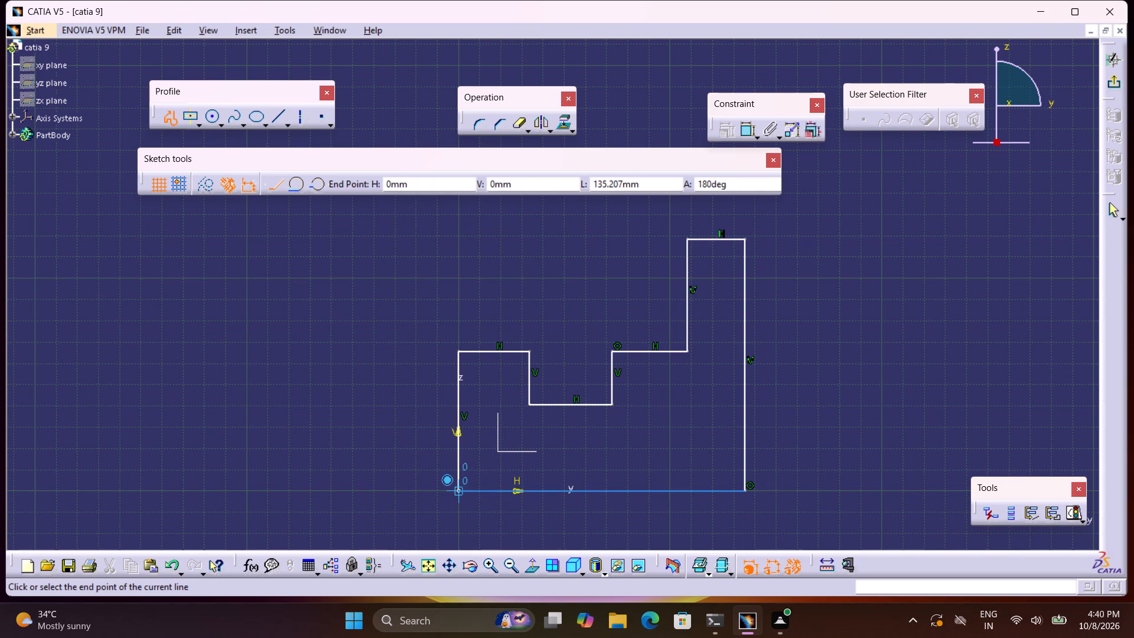
{"action": "left_click", "coordinate": [458, 488]}
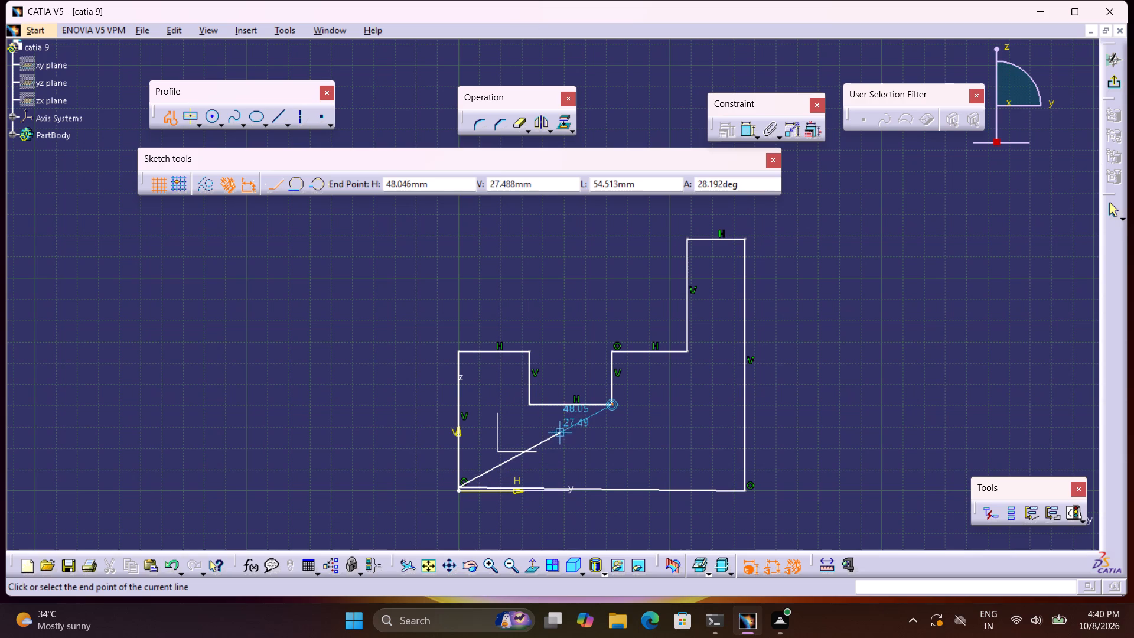
{"action": "key", "text": "ctrl+z"}
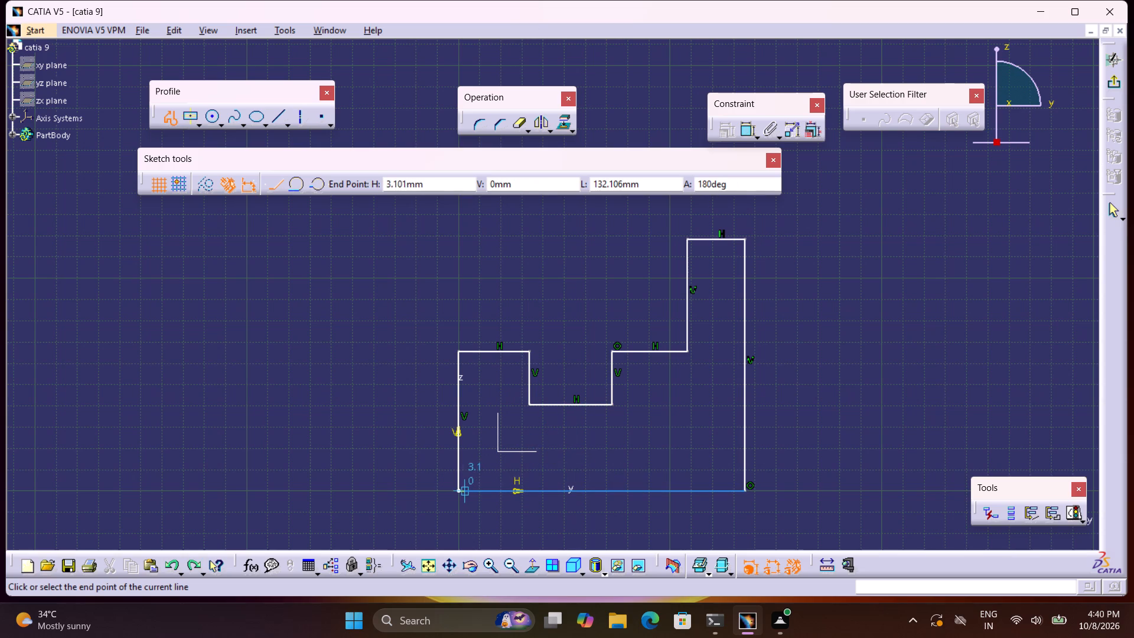
{"action": "left_click", "coordinate": [457, 489]}
Dimension the vertical edge farthest from the origin and set its length to 40 mm.
{"action": "double_click", "coordinate": [745, 131]}
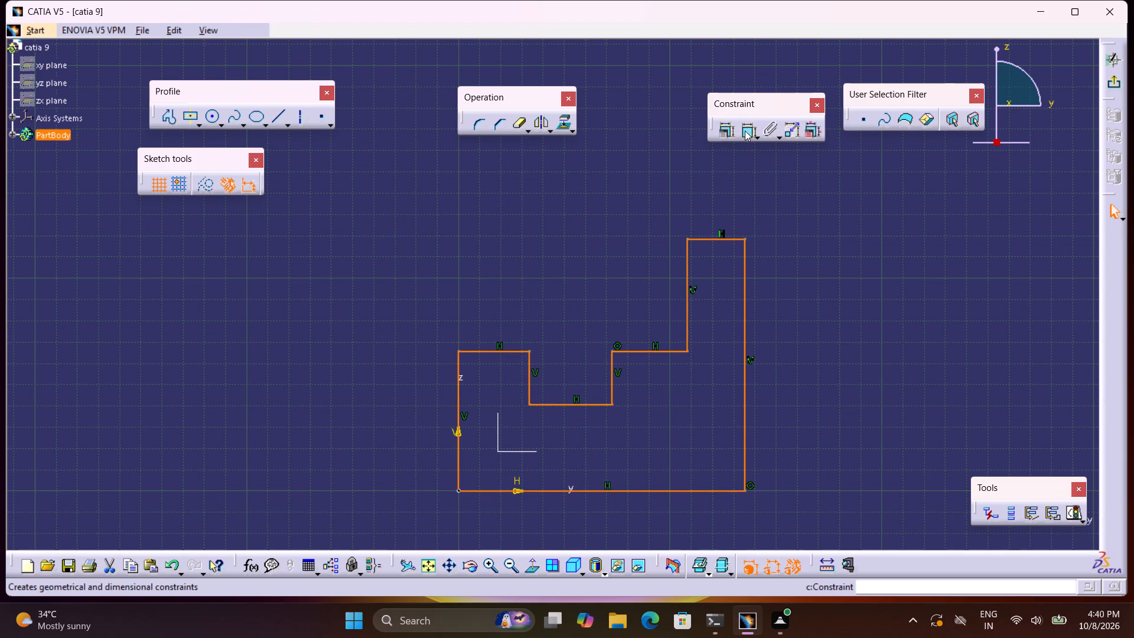
{"action": "left_click", "coordinate": [746, 427]}
{"action": "left_click", "coordinate": [845, 416]}
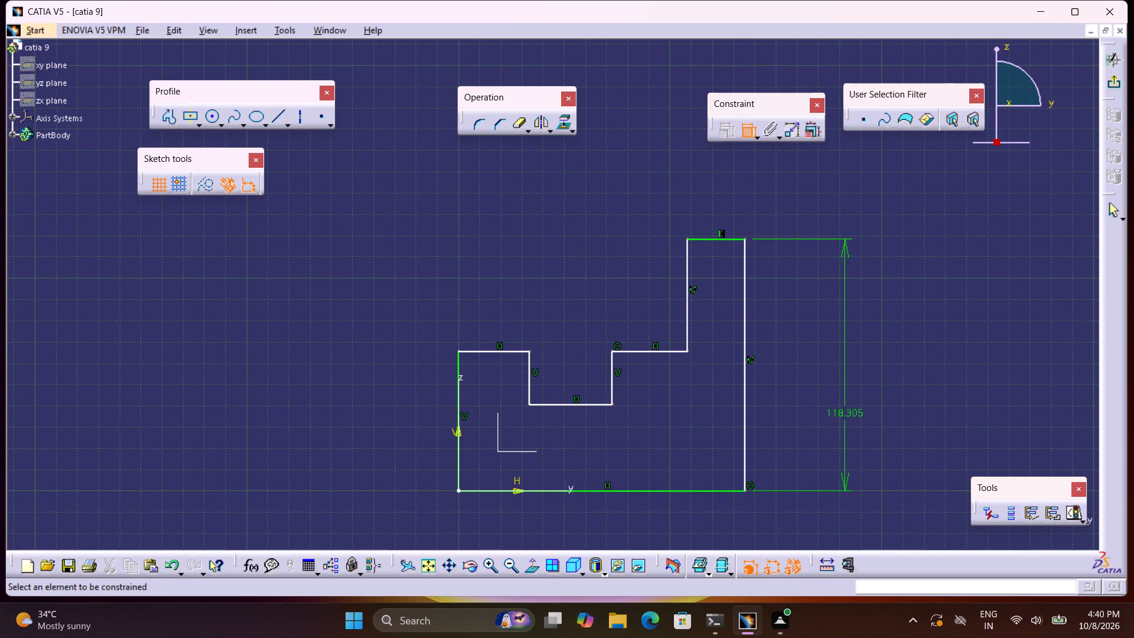
{"action": "double_click", "coordinate": [848, 408]}
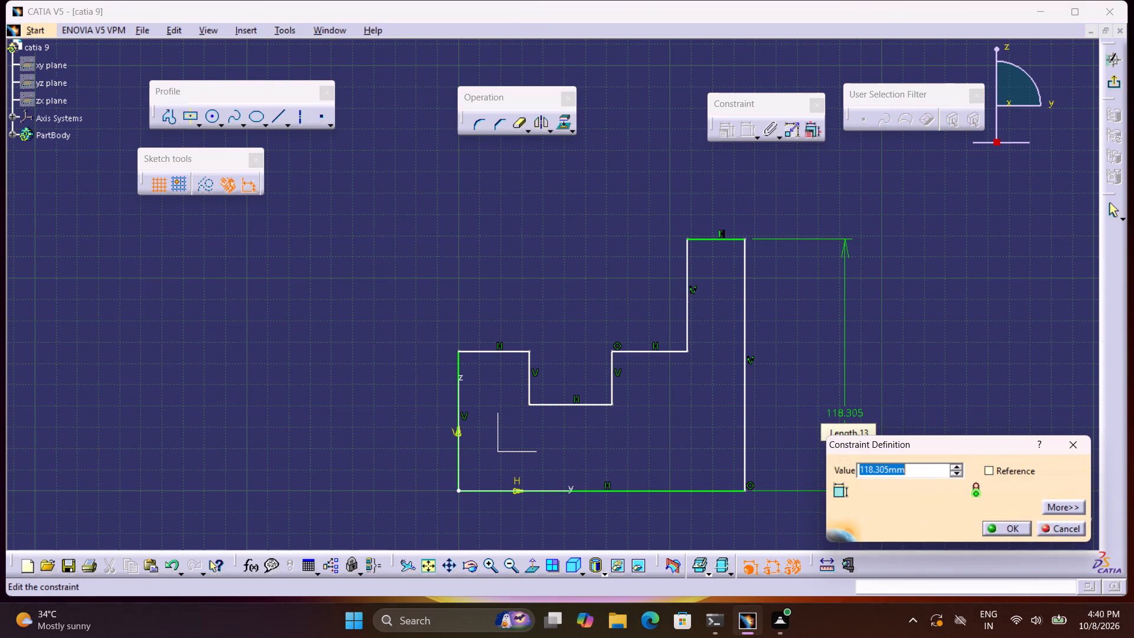
{"action": "type", "text": "40"}
{"action": "key", "text": "Return"}
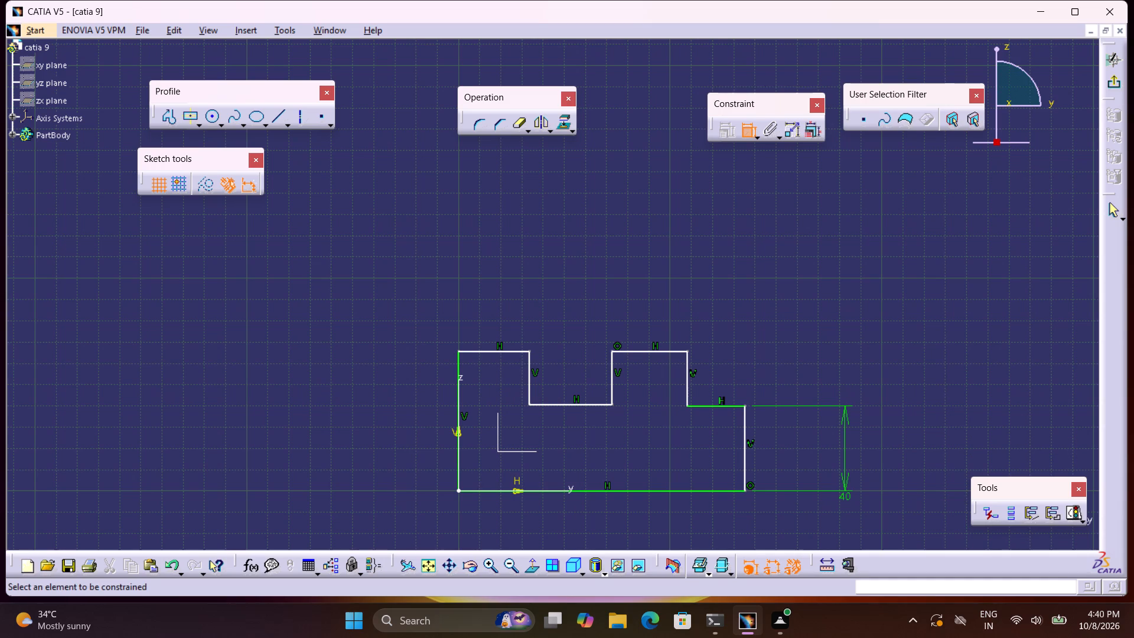
Dimension the short horizontal edge on top of the 40 mm edge and set it to 12 mm.
{"action": "left_click", "coordinate": [718, 402]}
{"action": "left_click", "coordinate": [719, 356]}
{"action": "double_click", "coordinate": [722, 354]}
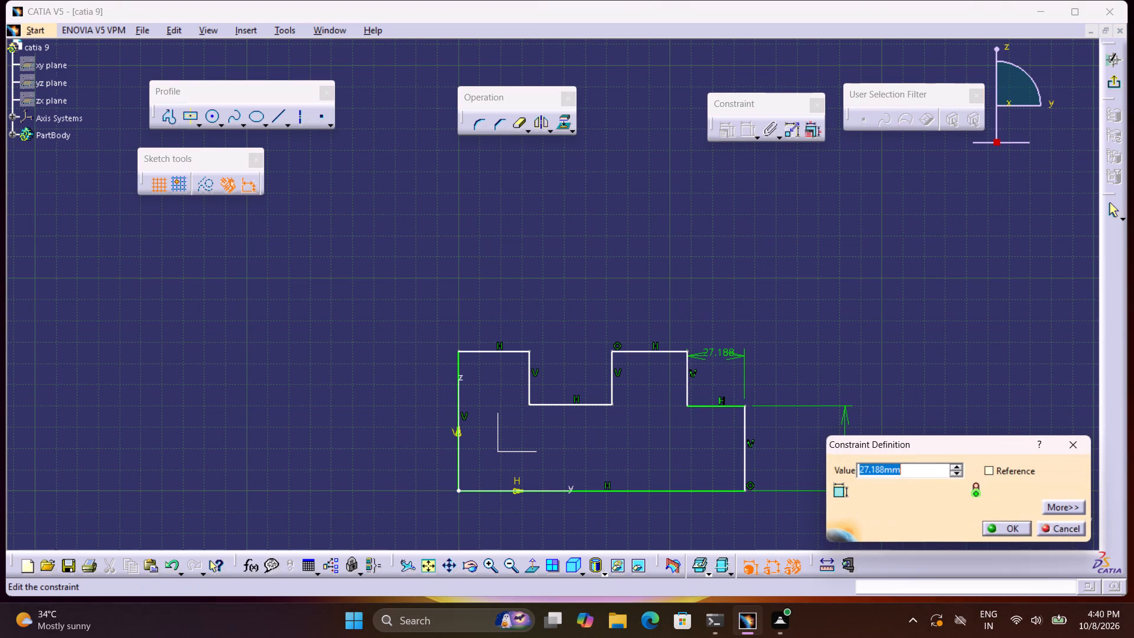
{"action": "type", "text": "12"}
{"action": "key", "text": "Return"}
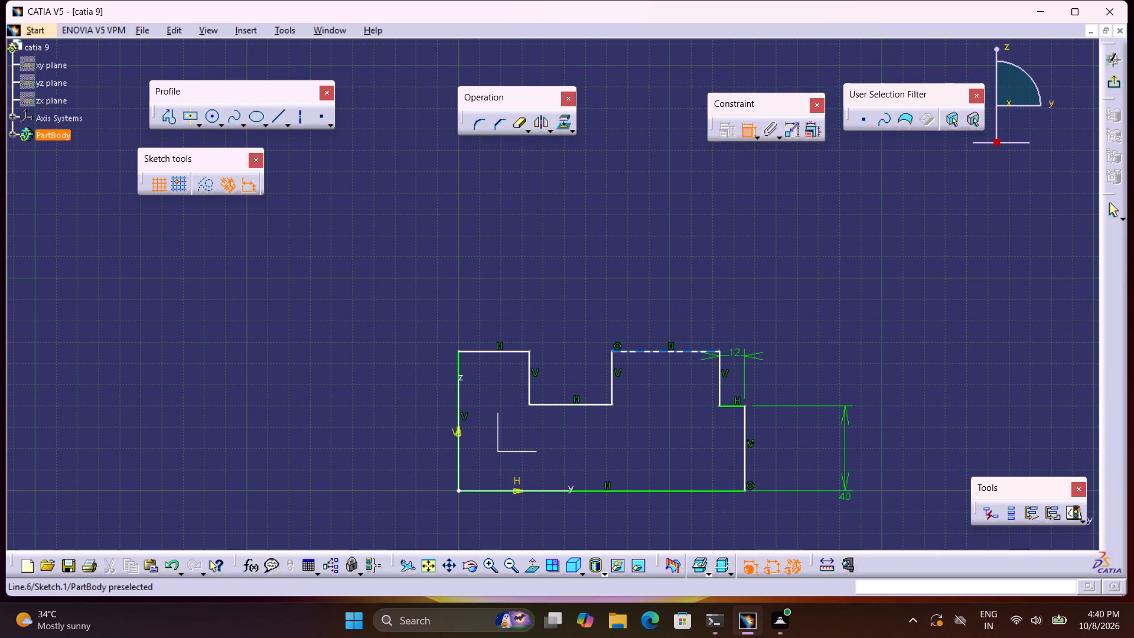
Dimension the profile's bottom edge along the H axis and set its length to 60 mm.
{"action": "left_click", "coordinate": [673, 491]}
{"action": "left_click", "coordinate": [652, 538]}
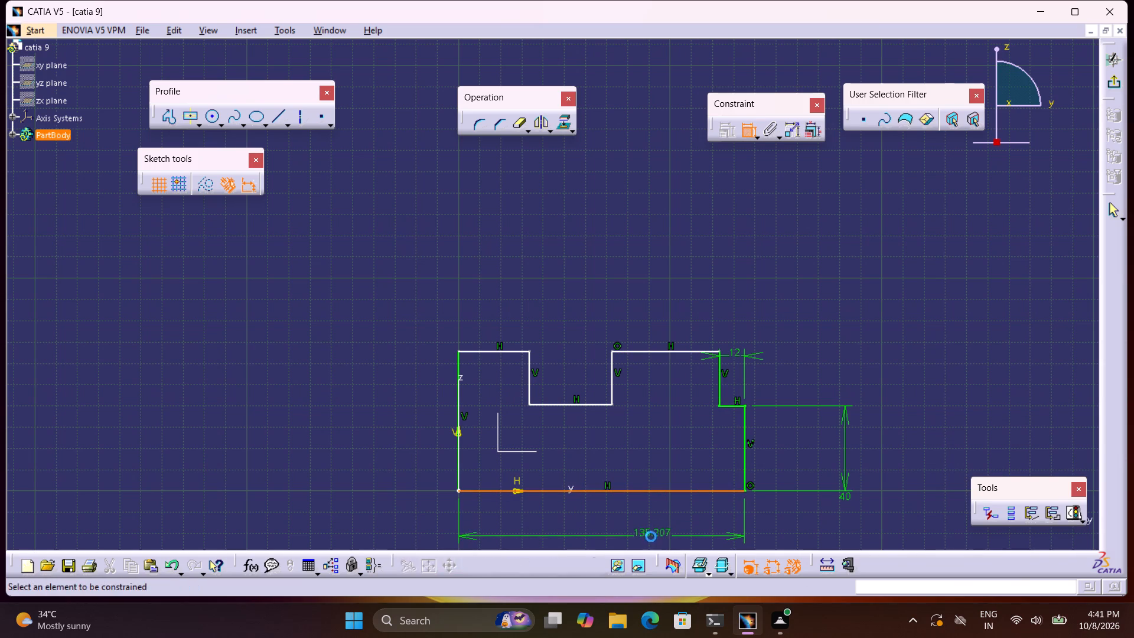
{"action": "double_click", "coordinate": [663, 526]}
{"action": "type", "text": "60"}
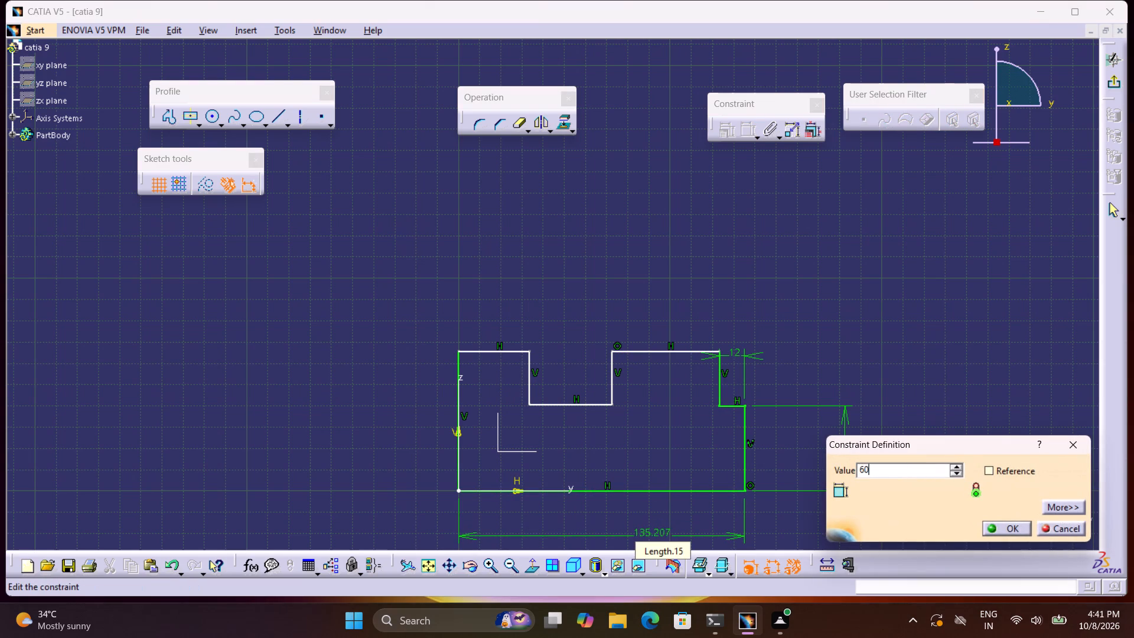
{"action": "key", "text": "Return"}
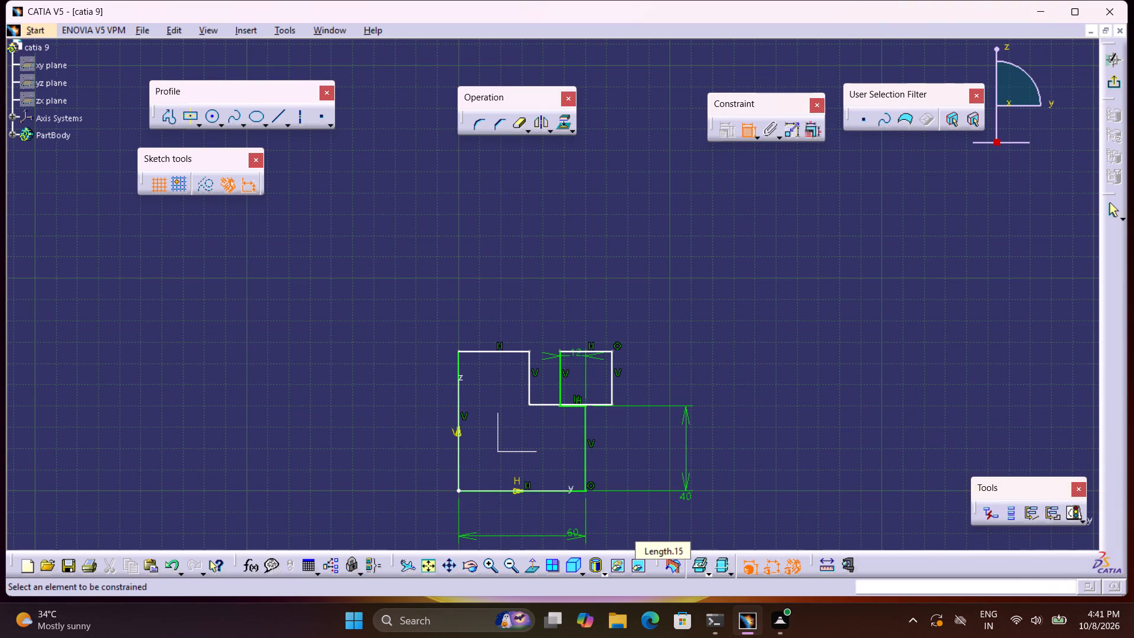
{"action": "middle_click_drag", "start_coordinate": [658, 478], "coordinate": [643, 424]}
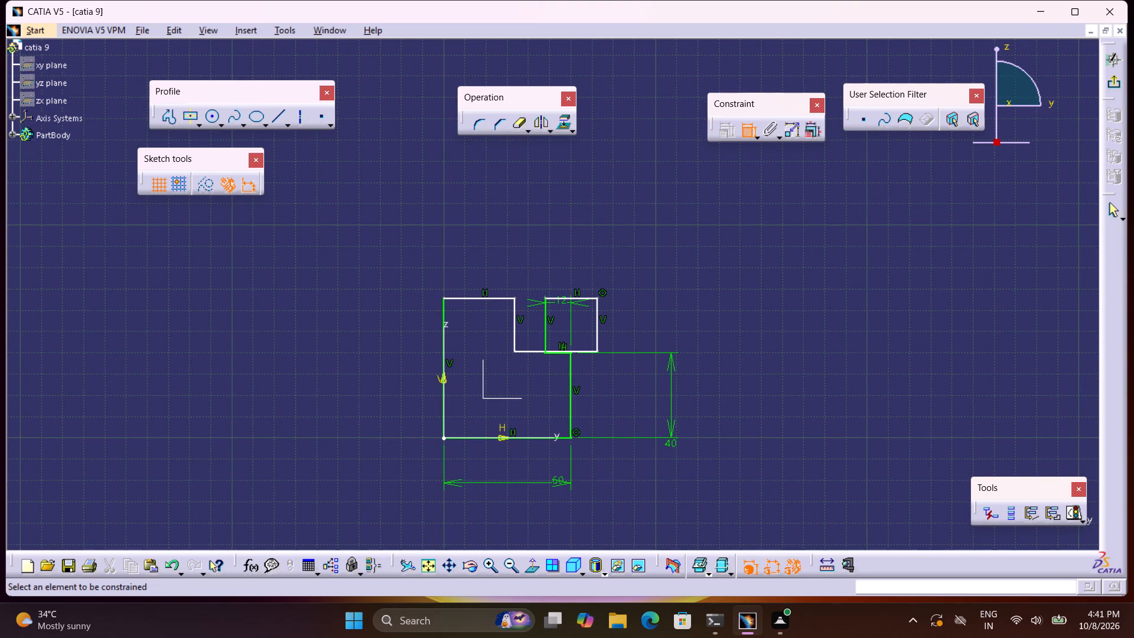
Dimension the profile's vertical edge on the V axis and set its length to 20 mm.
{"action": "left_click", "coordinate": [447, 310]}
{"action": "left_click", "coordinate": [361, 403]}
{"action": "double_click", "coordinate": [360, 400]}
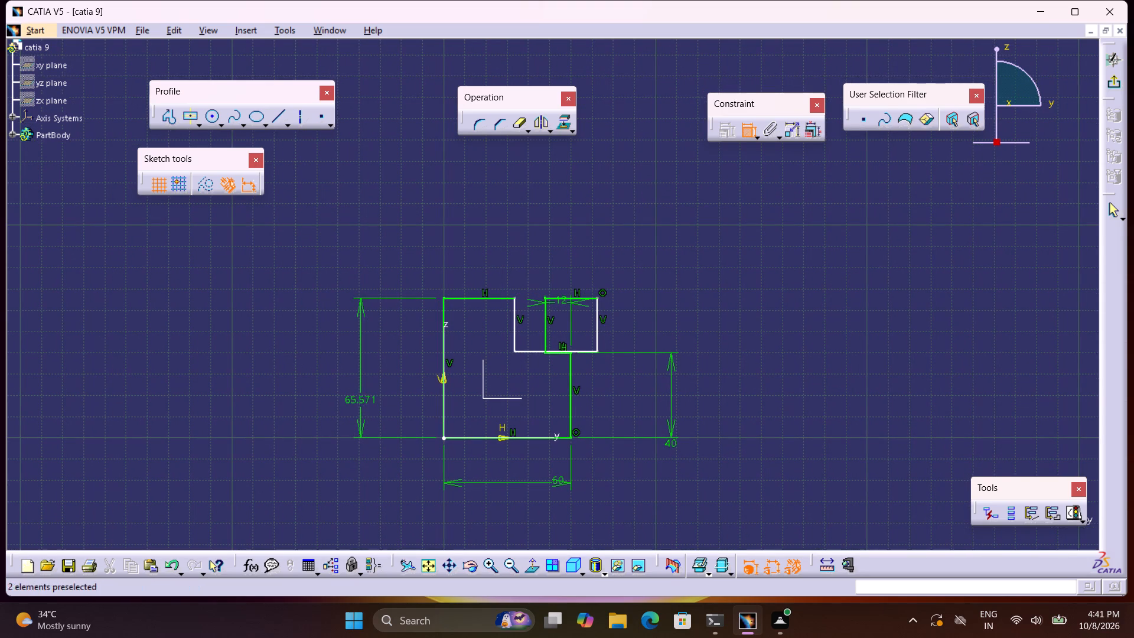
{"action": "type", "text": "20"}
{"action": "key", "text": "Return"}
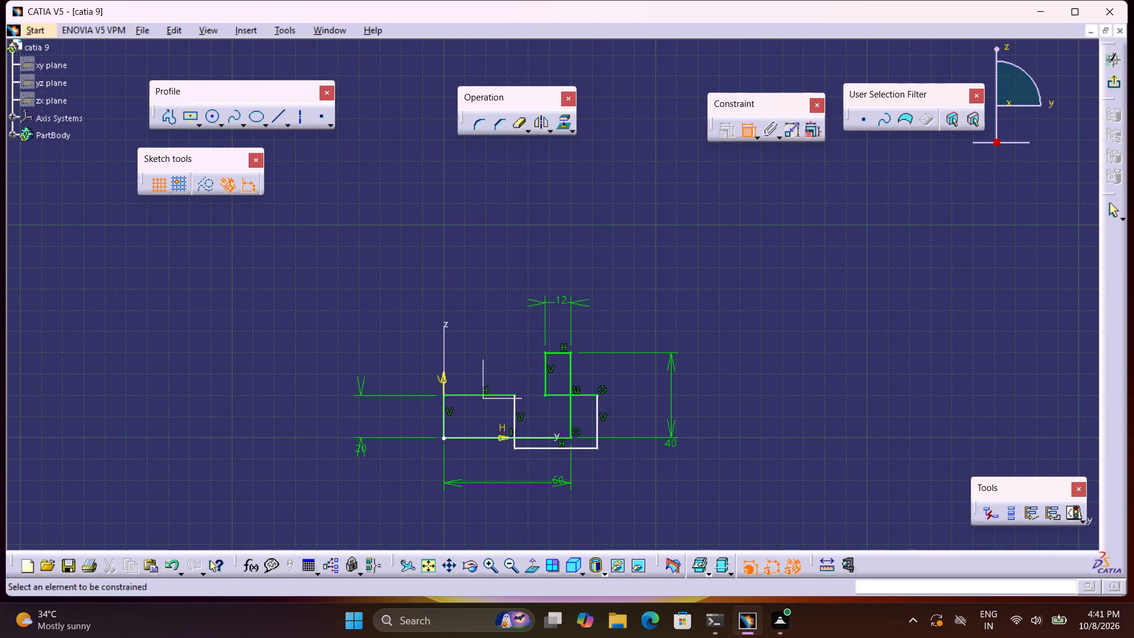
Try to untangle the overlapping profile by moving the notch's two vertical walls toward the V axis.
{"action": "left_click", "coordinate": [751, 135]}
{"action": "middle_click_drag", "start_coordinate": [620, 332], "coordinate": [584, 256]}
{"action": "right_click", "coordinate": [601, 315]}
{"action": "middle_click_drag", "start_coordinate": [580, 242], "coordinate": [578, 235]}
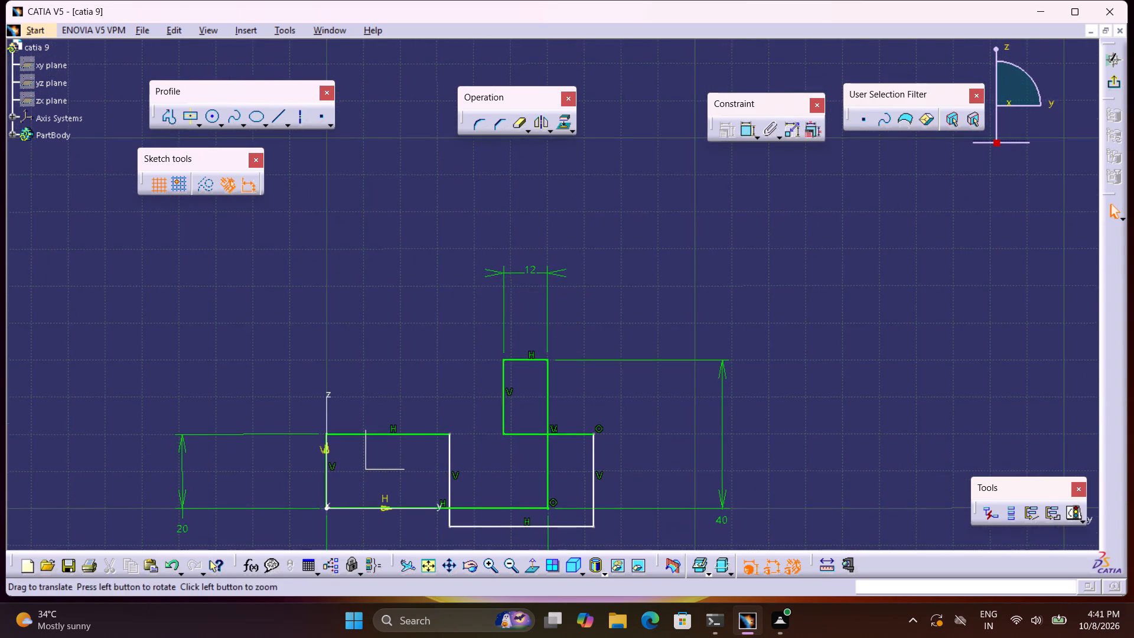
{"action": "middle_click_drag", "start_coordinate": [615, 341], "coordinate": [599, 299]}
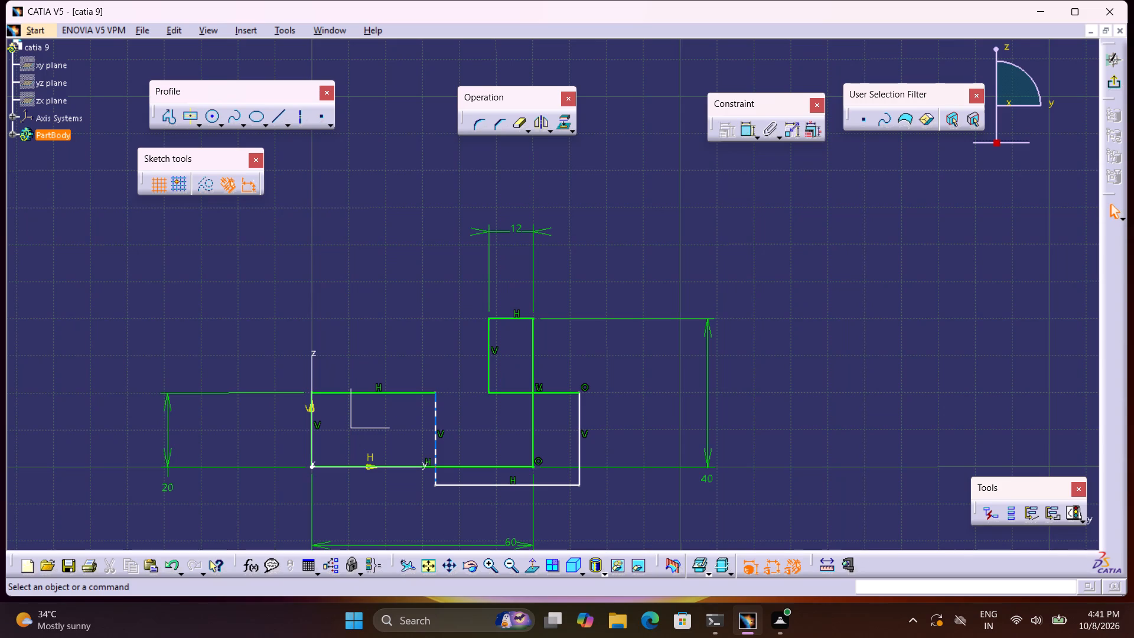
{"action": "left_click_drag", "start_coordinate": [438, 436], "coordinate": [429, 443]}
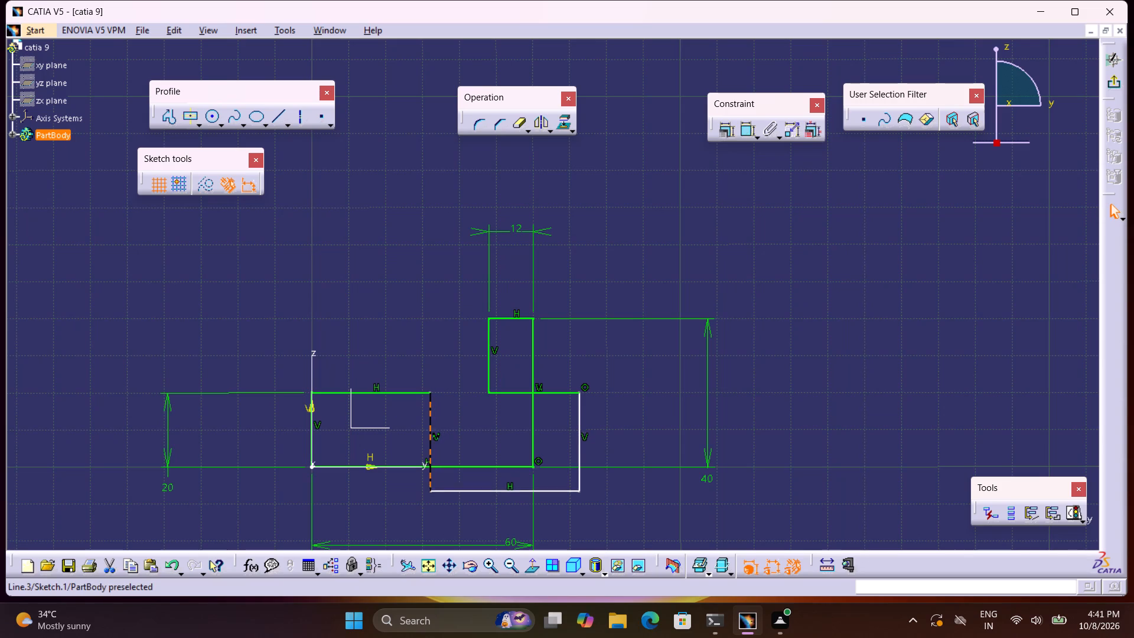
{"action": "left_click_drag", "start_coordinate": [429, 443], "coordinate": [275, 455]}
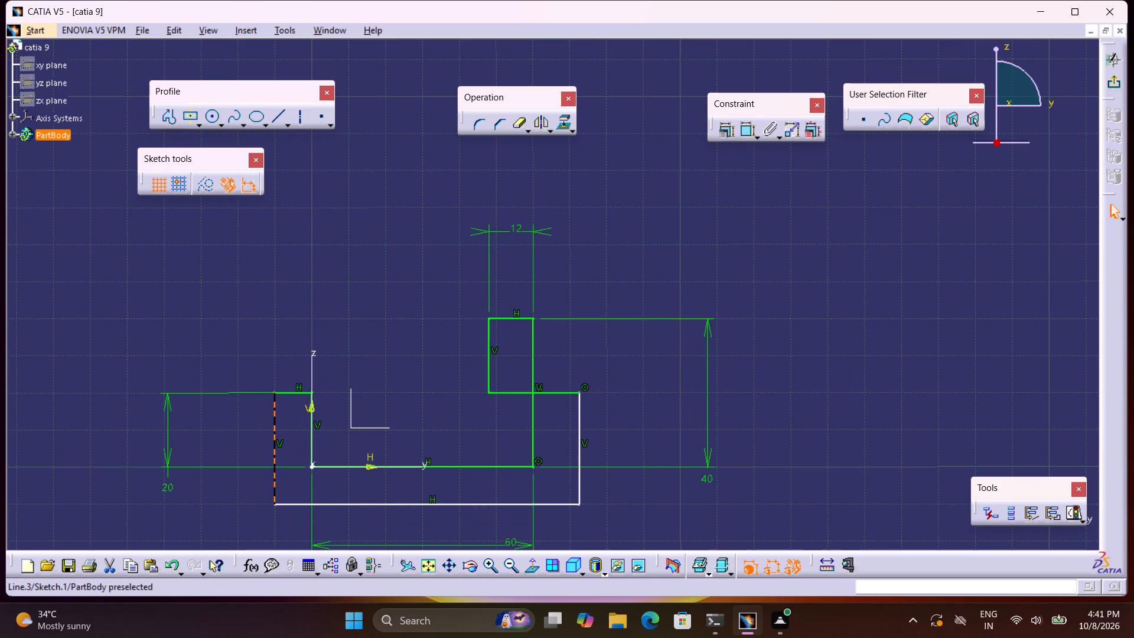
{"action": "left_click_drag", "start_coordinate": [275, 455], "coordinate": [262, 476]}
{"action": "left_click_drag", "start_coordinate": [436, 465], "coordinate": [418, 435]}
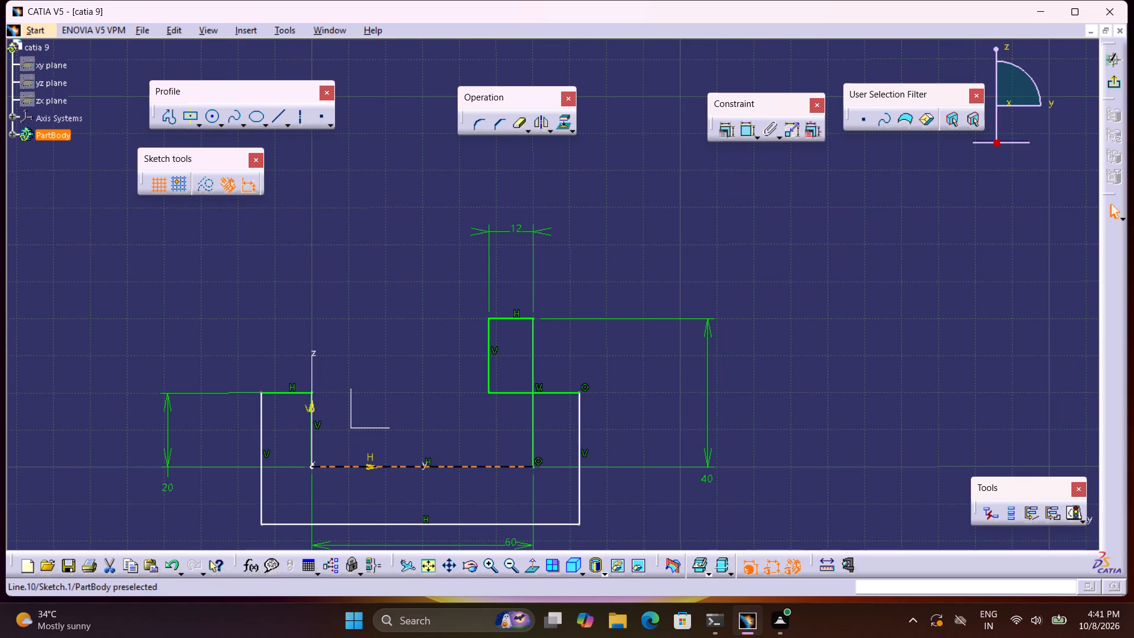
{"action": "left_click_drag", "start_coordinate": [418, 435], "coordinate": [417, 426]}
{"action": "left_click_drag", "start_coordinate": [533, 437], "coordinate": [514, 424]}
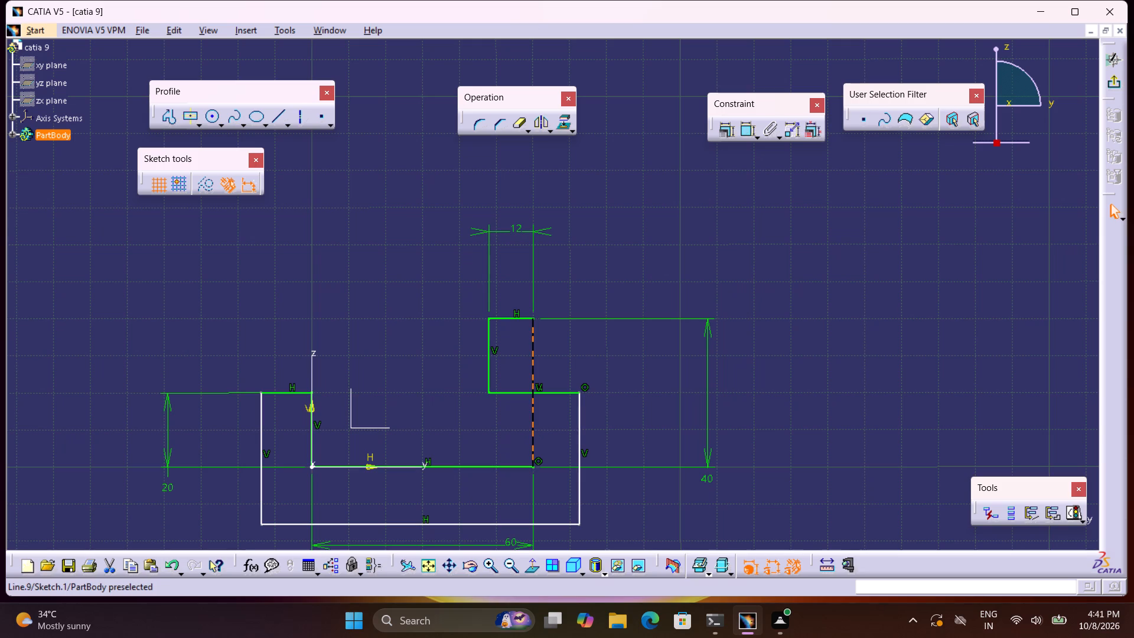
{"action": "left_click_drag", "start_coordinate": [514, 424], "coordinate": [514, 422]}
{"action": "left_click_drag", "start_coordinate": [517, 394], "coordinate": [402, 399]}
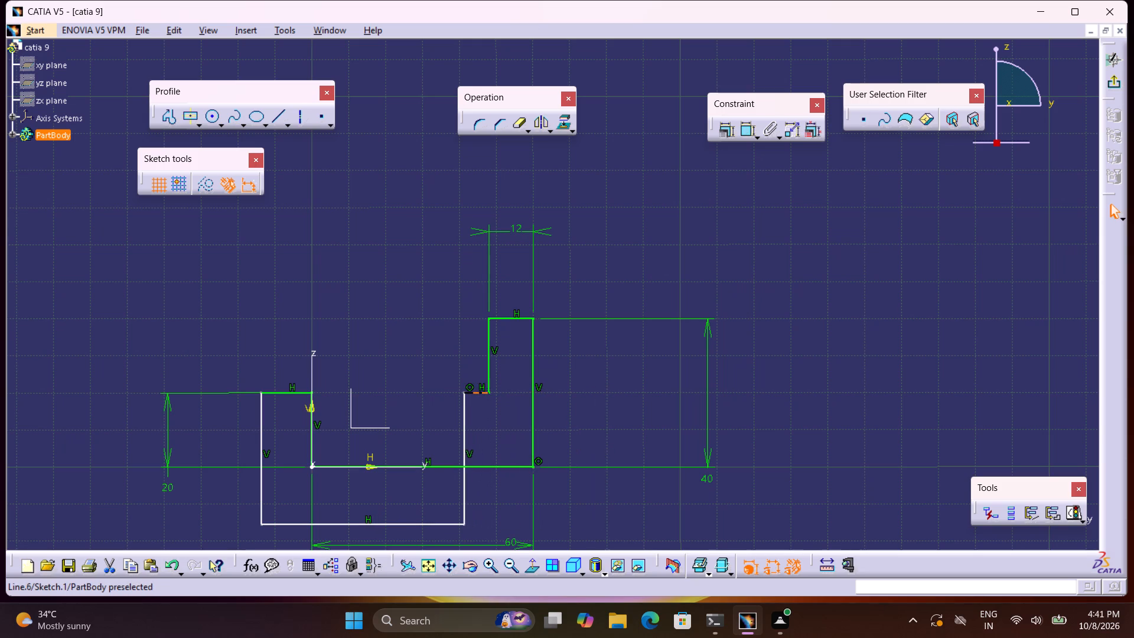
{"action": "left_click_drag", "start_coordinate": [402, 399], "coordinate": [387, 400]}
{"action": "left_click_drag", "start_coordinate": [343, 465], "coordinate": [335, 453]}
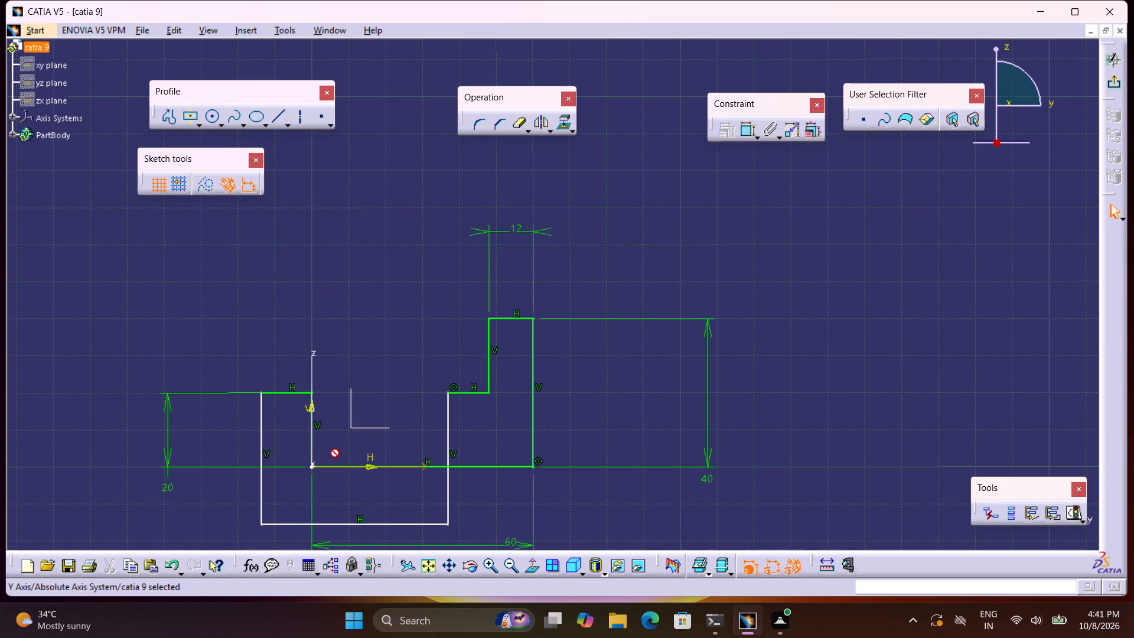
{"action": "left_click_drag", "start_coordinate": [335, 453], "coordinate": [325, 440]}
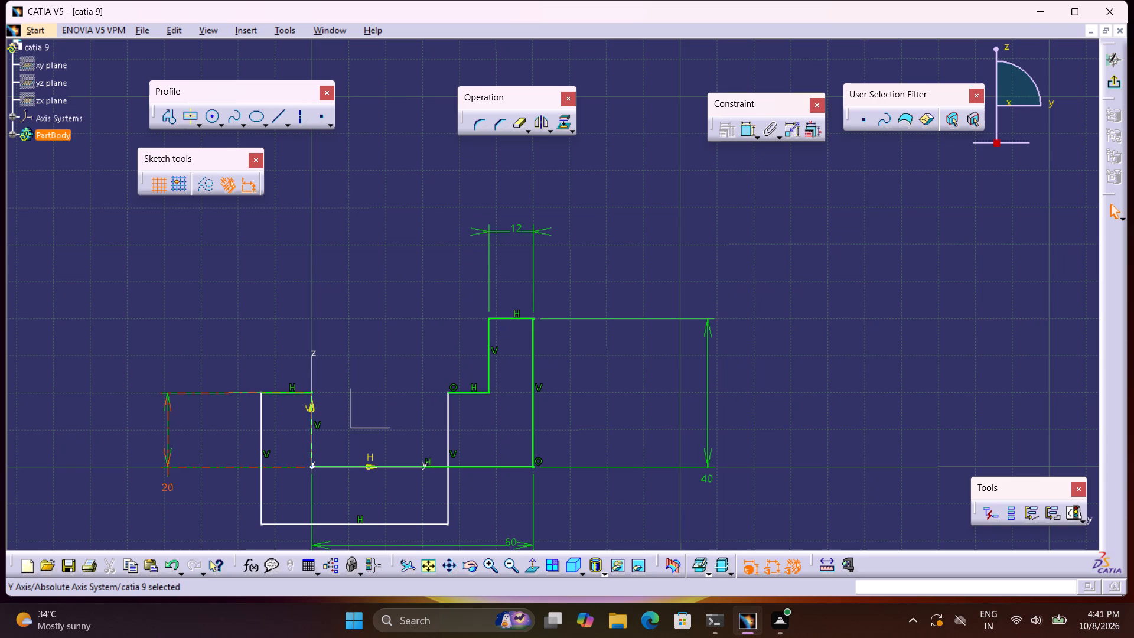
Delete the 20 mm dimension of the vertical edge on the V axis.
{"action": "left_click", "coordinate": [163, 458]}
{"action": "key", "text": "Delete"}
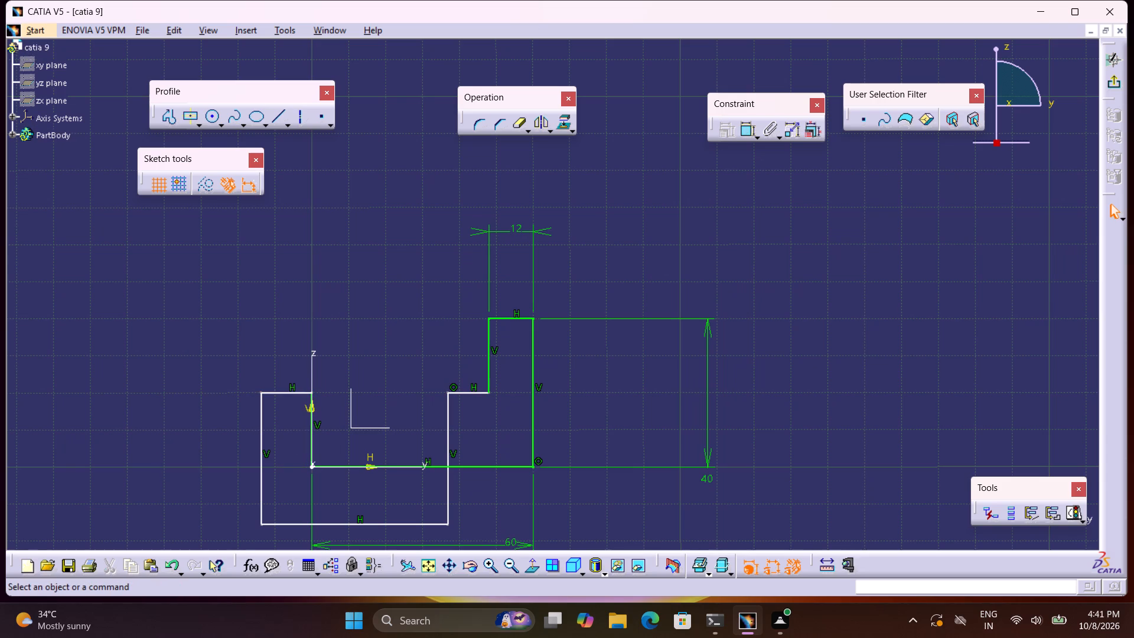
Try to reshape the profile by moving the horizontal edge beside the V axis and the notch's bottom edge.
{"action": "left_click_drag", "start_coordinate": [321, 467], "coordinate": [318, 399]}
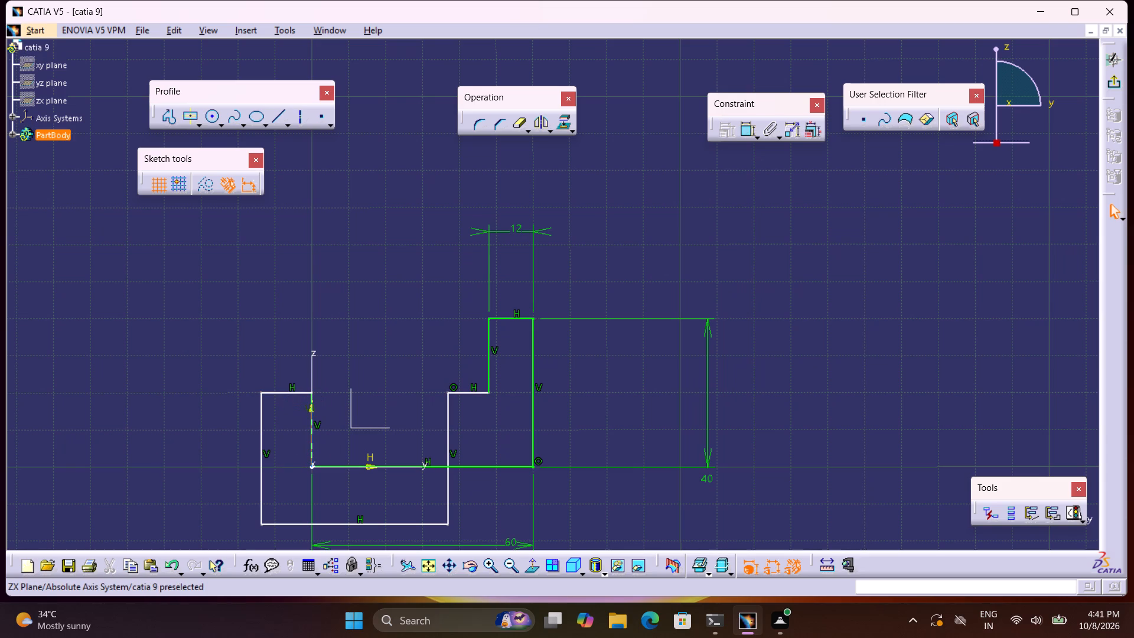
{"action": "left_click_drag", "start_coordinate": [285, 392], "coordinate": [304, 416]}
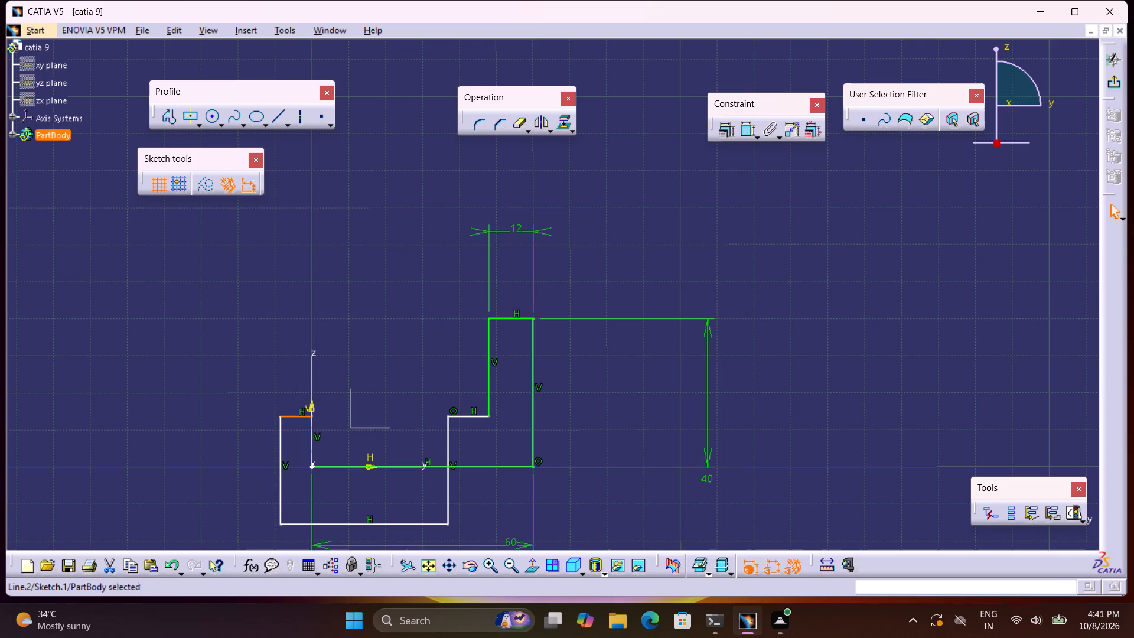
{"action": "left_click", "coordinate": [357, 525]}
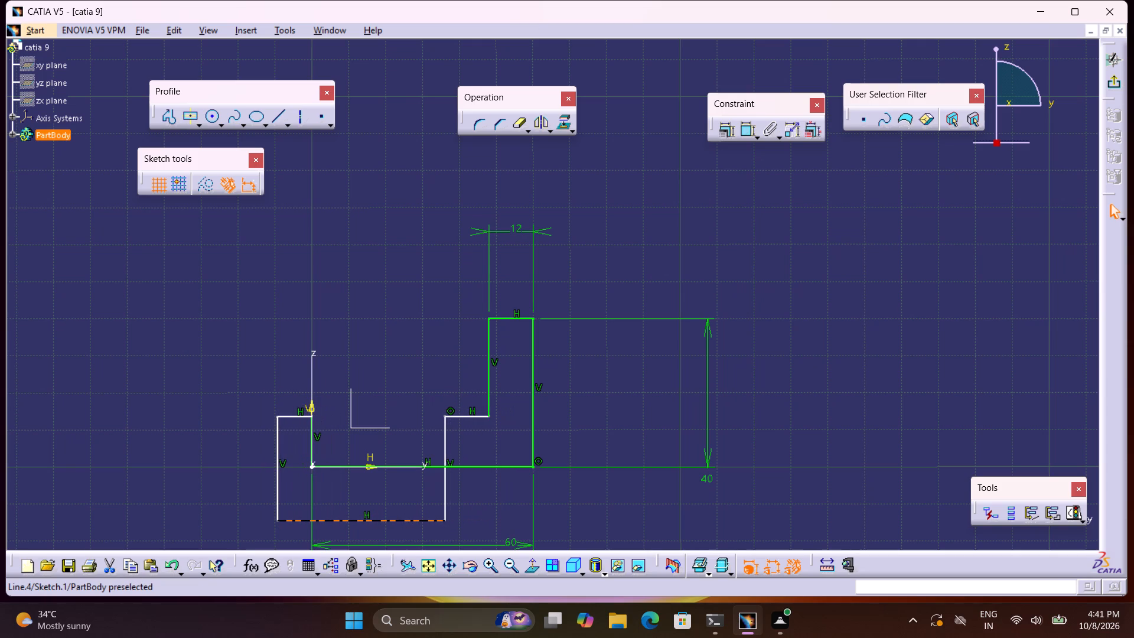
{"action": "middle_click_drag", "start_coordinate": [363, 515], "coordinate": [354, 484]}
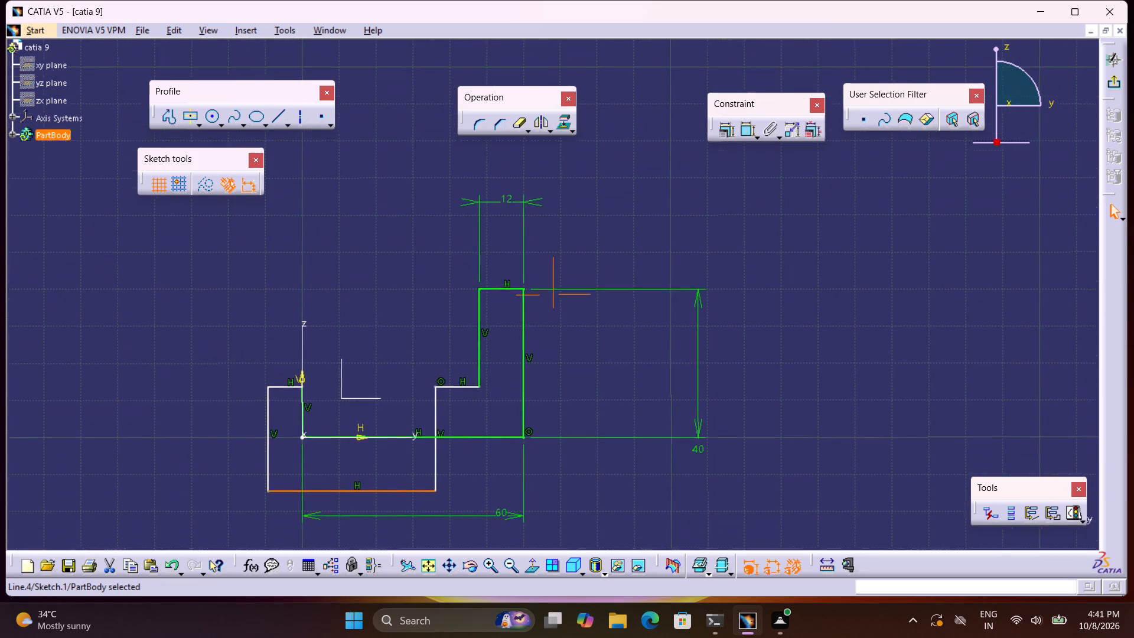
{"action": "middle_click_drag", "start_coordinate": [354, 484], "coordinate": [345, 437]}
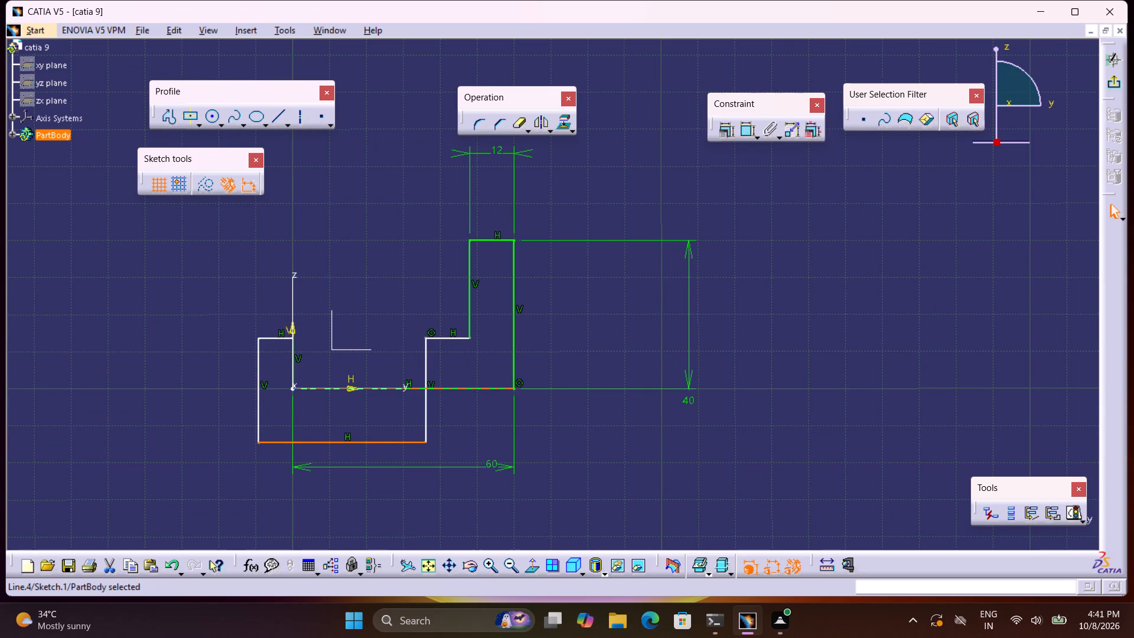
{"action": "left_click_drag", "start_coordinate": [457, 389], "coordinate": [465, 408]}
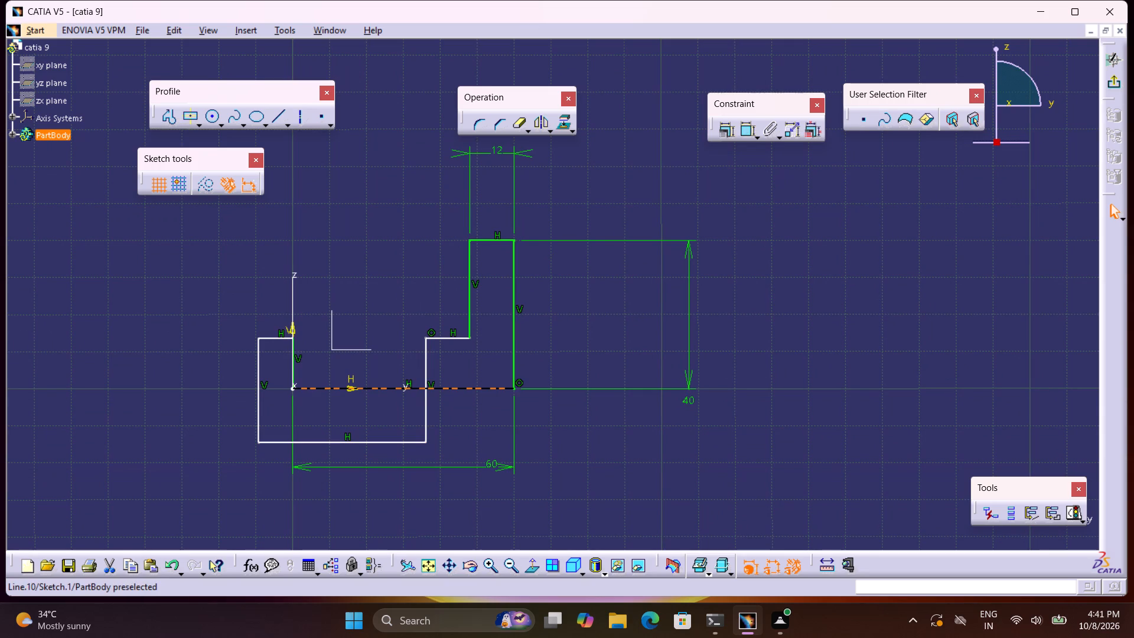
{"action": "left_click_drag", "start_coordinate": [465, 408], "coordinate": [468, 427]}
Delete the 60 mm dimension of the profile's bottom edge.
{"action": "left_click", "coordinate": [497, 468]}
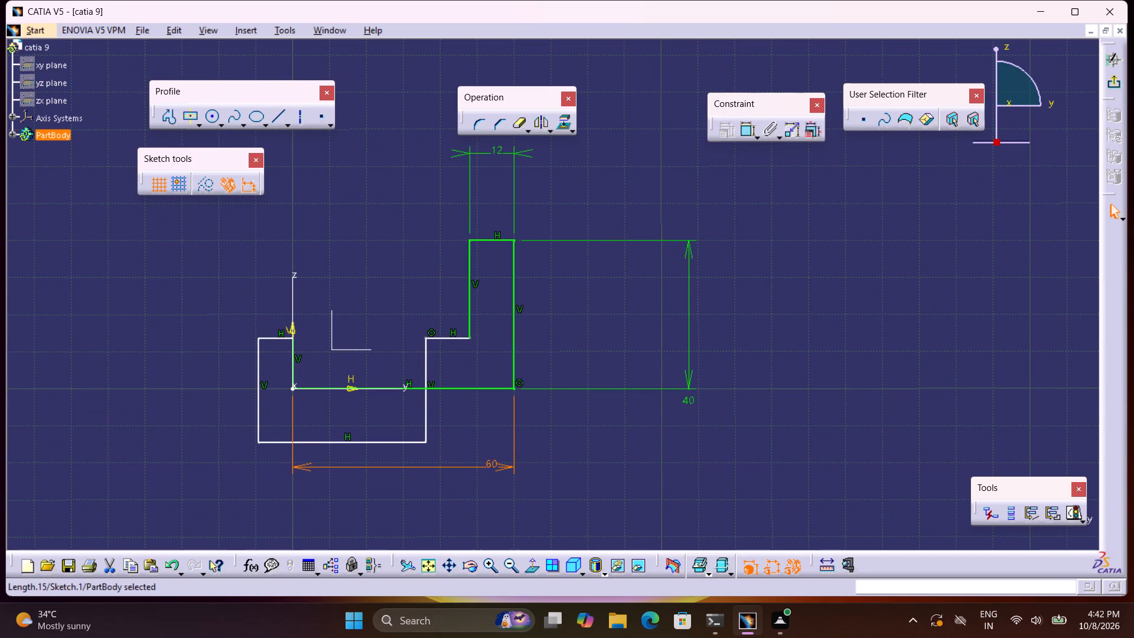
{"action": "key", "text": "Delete"}
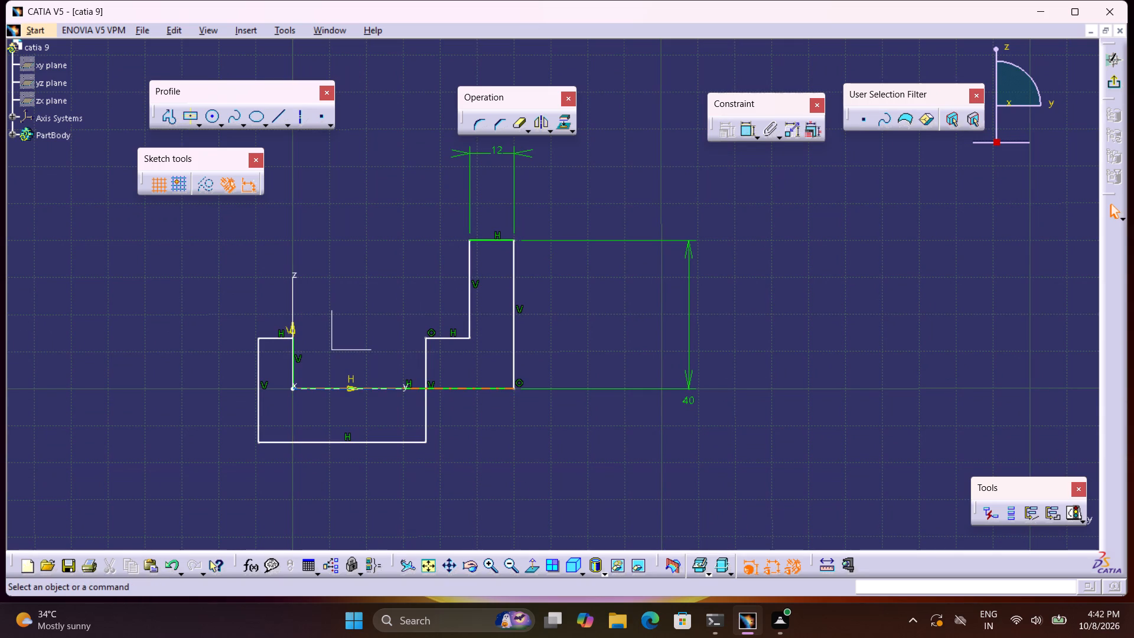
Reshape the profile into a non-overlapping stepped outline, with a bottom edge about 72 mm long and an inner notch about 24 mm wide.
{"action": "left_click_drag", "start_coordinate": [447, 386], "coordinate": [492, 468]}
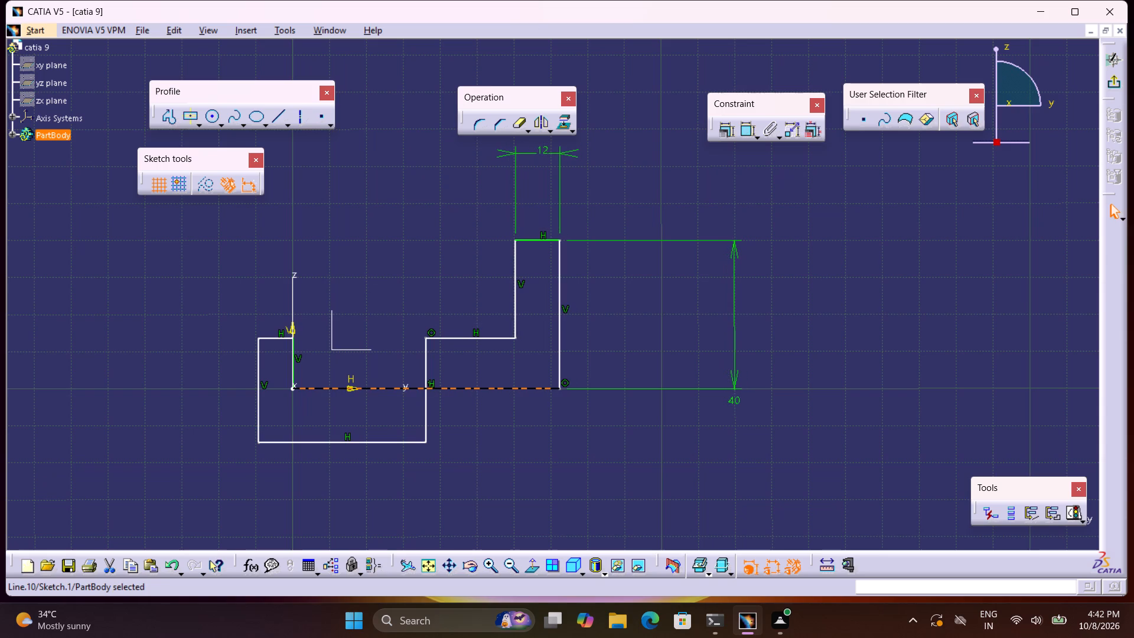
{"action": "left_click_drag", "start_coordinate": [416, 448], "coordinate": [418, 419]}
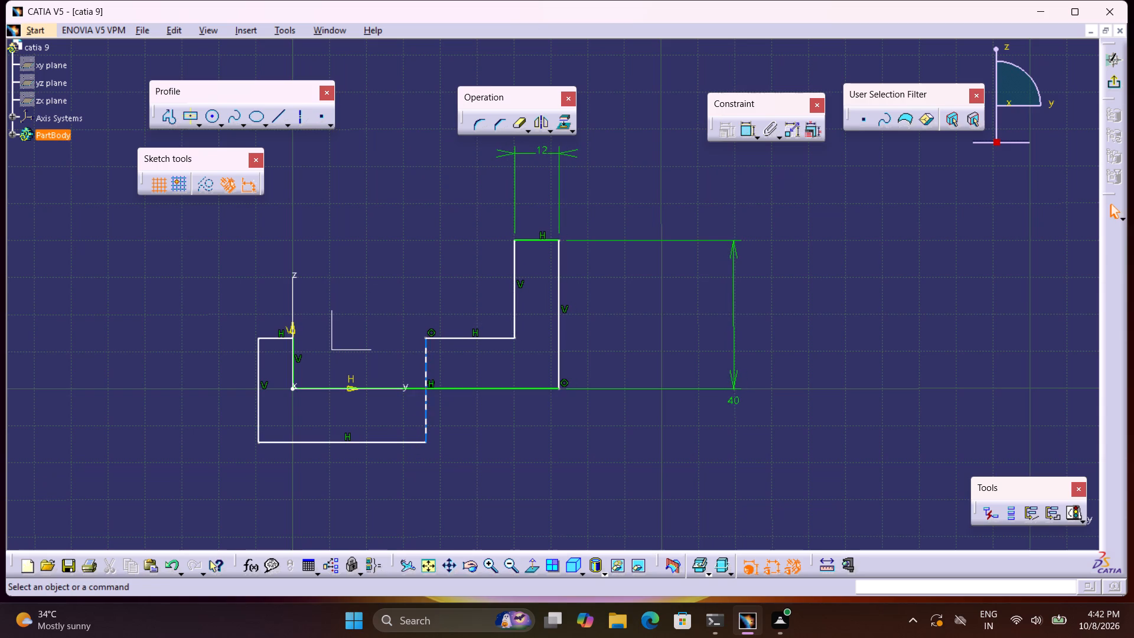
{"action": "left_click_drag", "start_coordinate": [425, 441], "coordinate": [447, 364]}
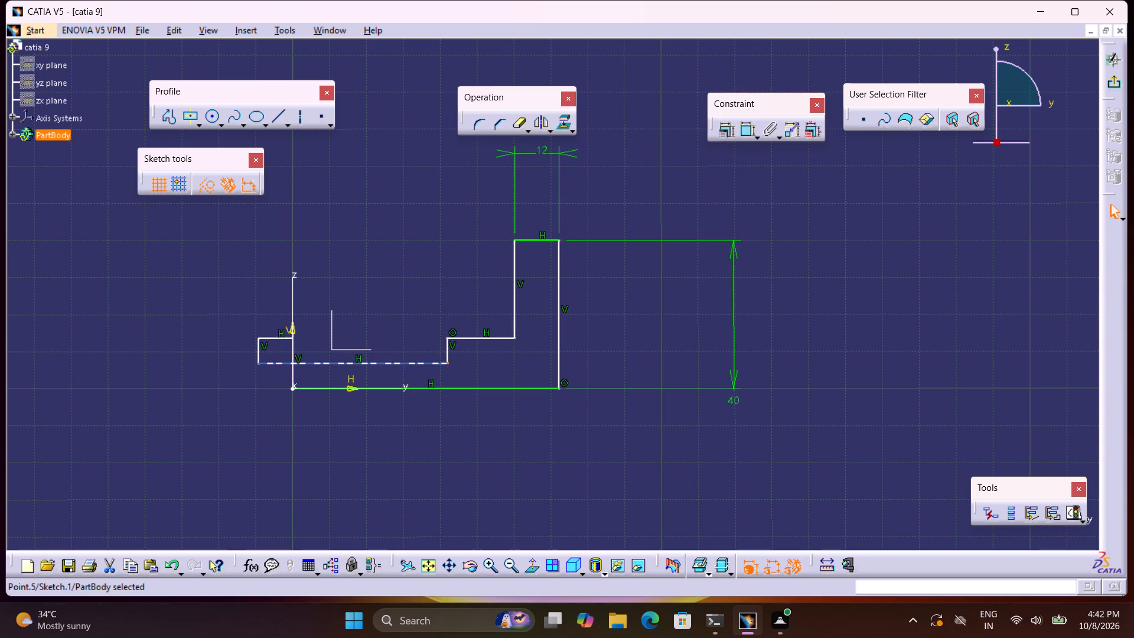
{"action": "left_click_drag", "start_coordinate": [260, 355], "coordinate": [346, 327]}
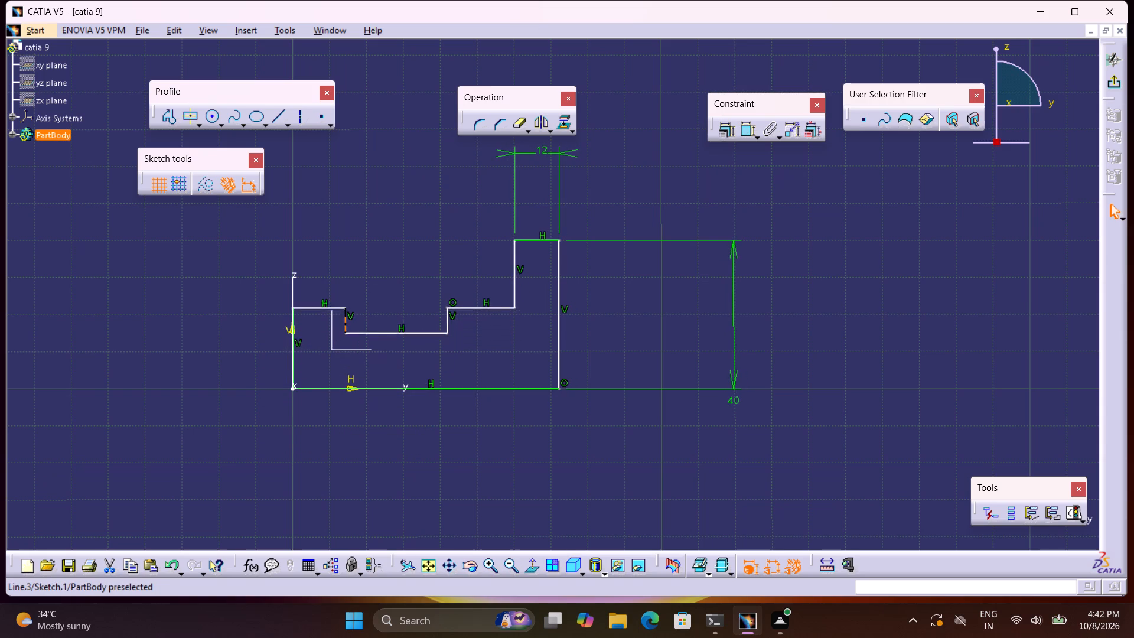
{"action": "left_click_drag", "start_coordinate": [346, 327], "coordinate": [357, 308]}
{"action": "left_click_drag", "start_coordinate": [423, 313], "coordinate": [447, 352]}
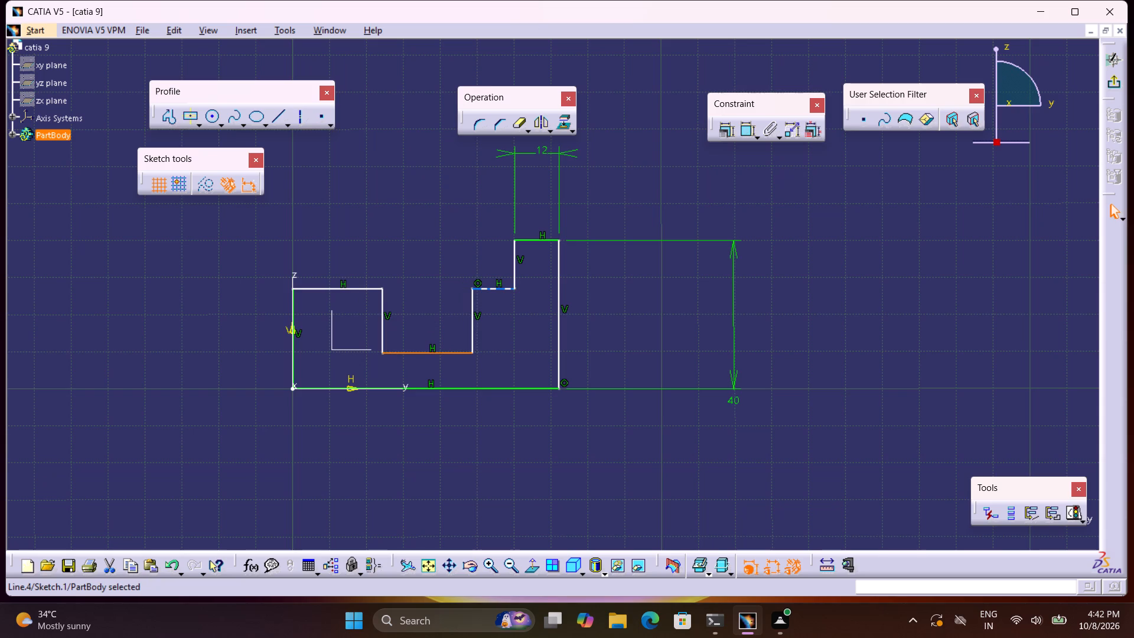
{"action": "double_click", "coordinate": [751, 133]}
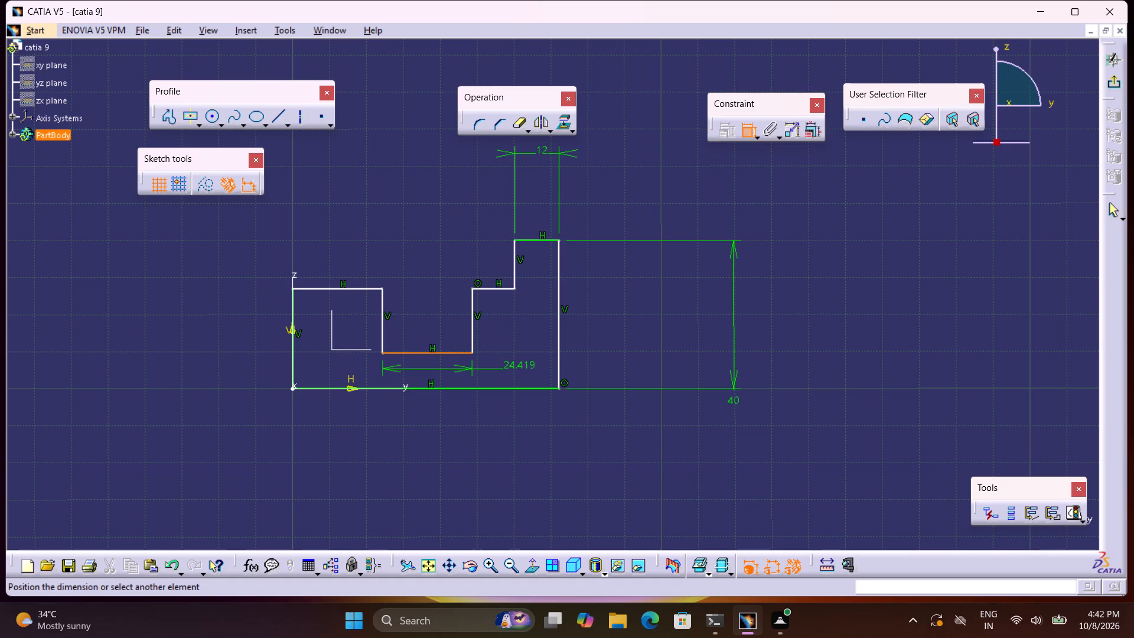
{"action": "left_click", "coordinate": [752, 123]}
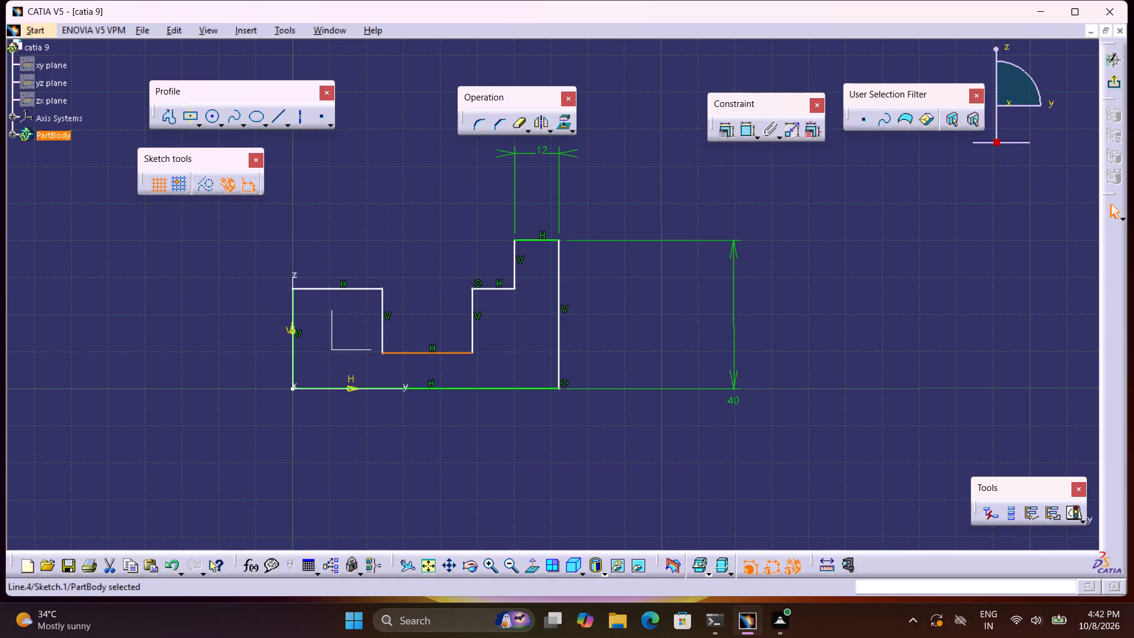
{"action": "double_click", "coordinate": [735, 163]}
Dimension the profile's bottom edge along the H axis and set its length to 60 mm.
{"action": "left_click", "coordinate": [748, 129]}
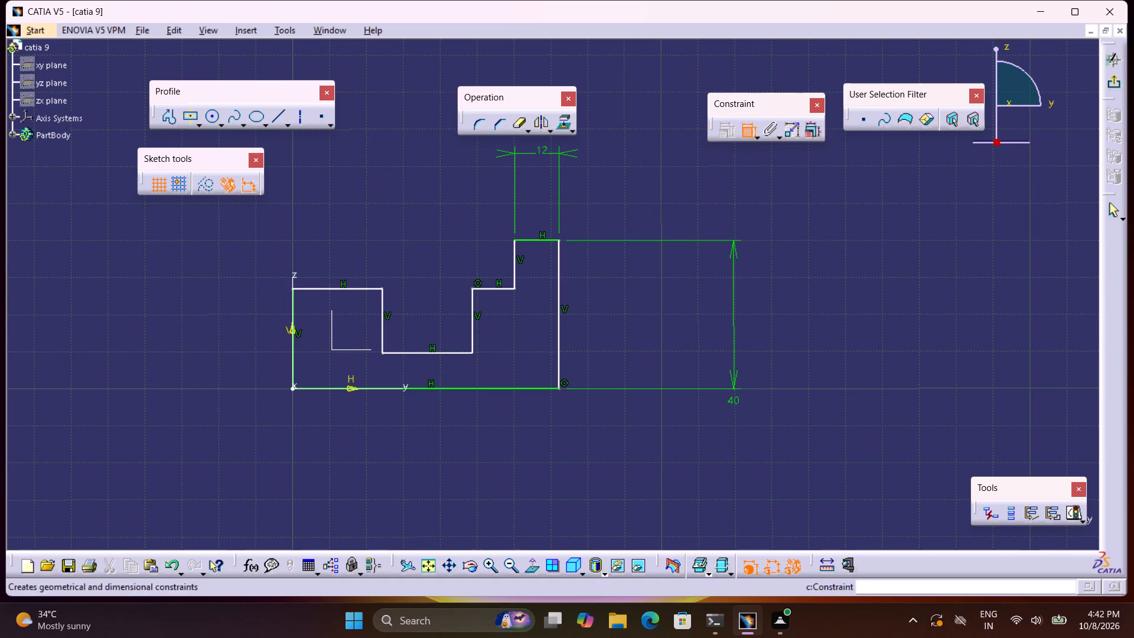
{"action": "left_click", "coordinate": [507, 387]}
{"action": "left_click", "coordinate": [468, 453]}
{"action": "double_click", "coordinate": [472, 450]}
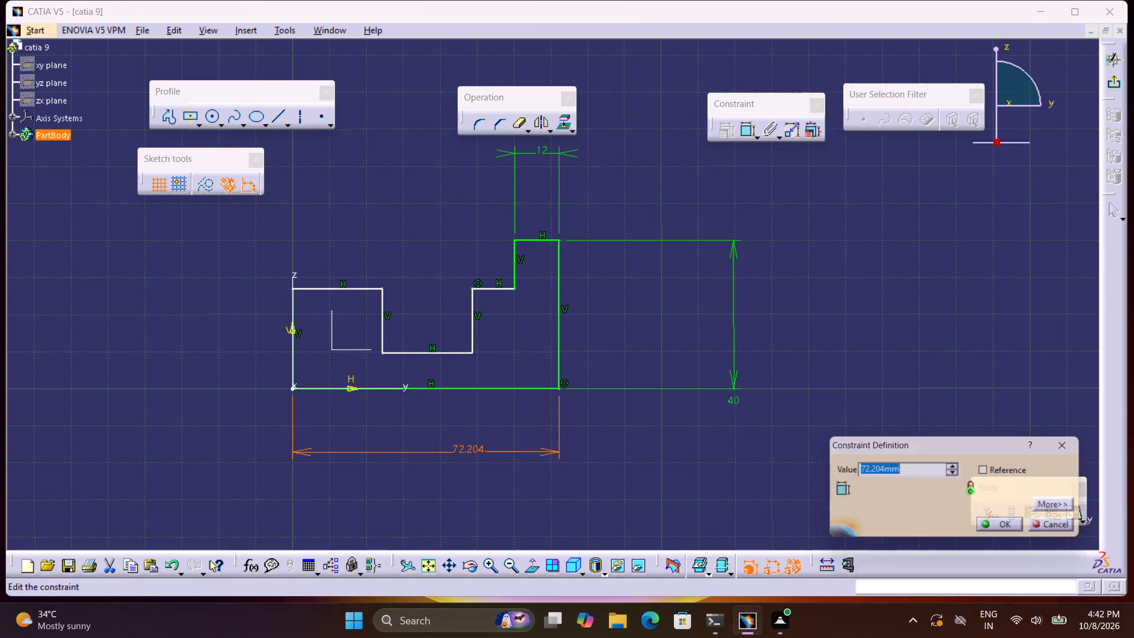
{"action": "key", "text": "6"}
{"action": "key", "text": "0"}
{"action": "key", "text": "Return"}
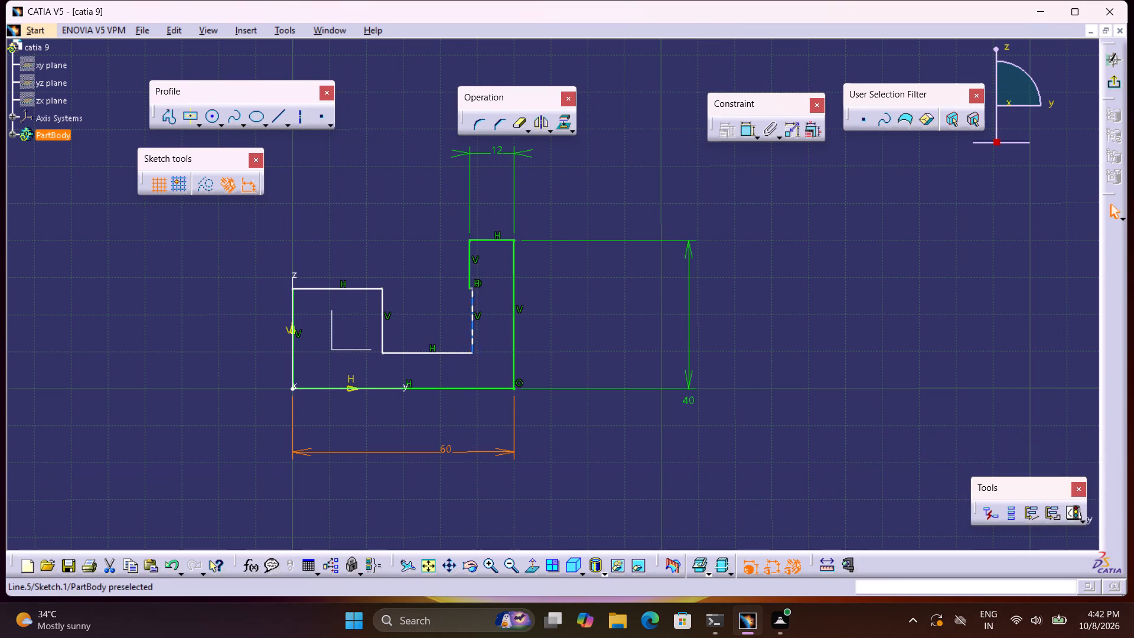
Move the notch's wall farthest from the V axis back toward it, clear of the 12 mm wide upright, so a ledge separates them.
{"action": "left_click_drag", "start_coordinate": [473, 337], "coordinate": [494, 341]}
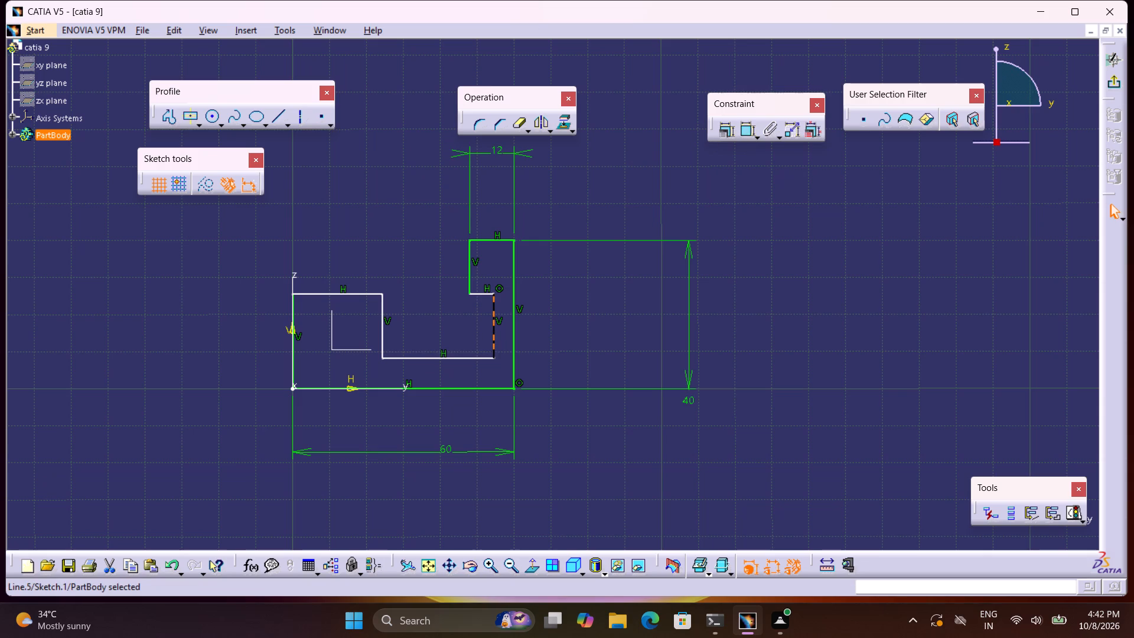
{"action": "left_click_drag", "start_coordinate": [494, 304], "coordinate": [437, 323]}
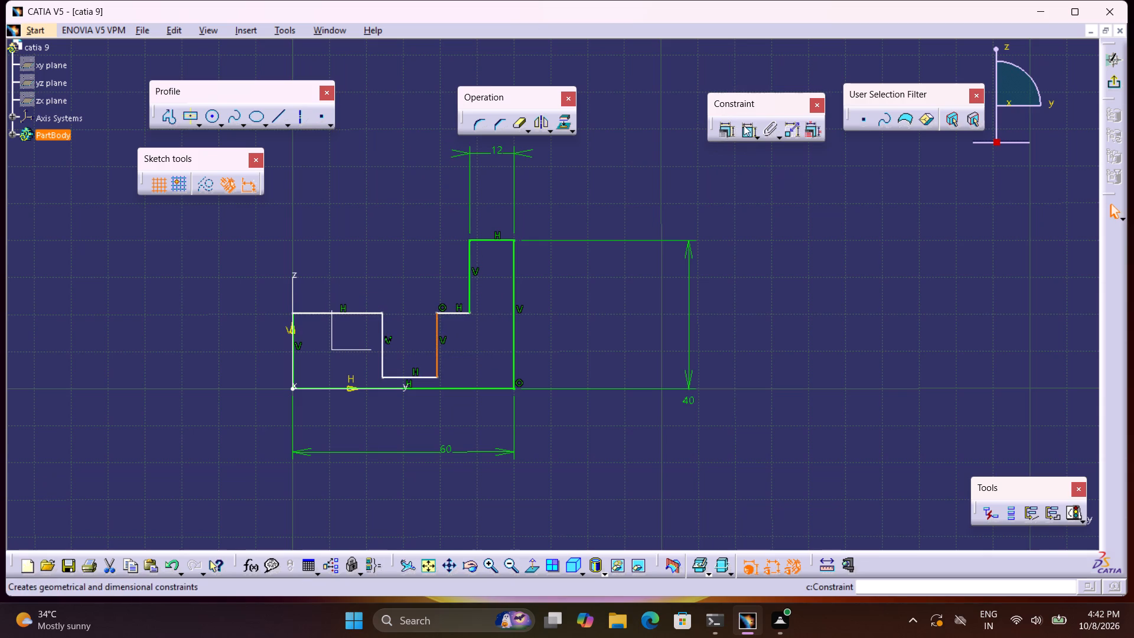
Dimension the notch's wall farthest from the V axis and set its height to 10 mm.
{"action": "double_click", "coordinate": [745, 126]}
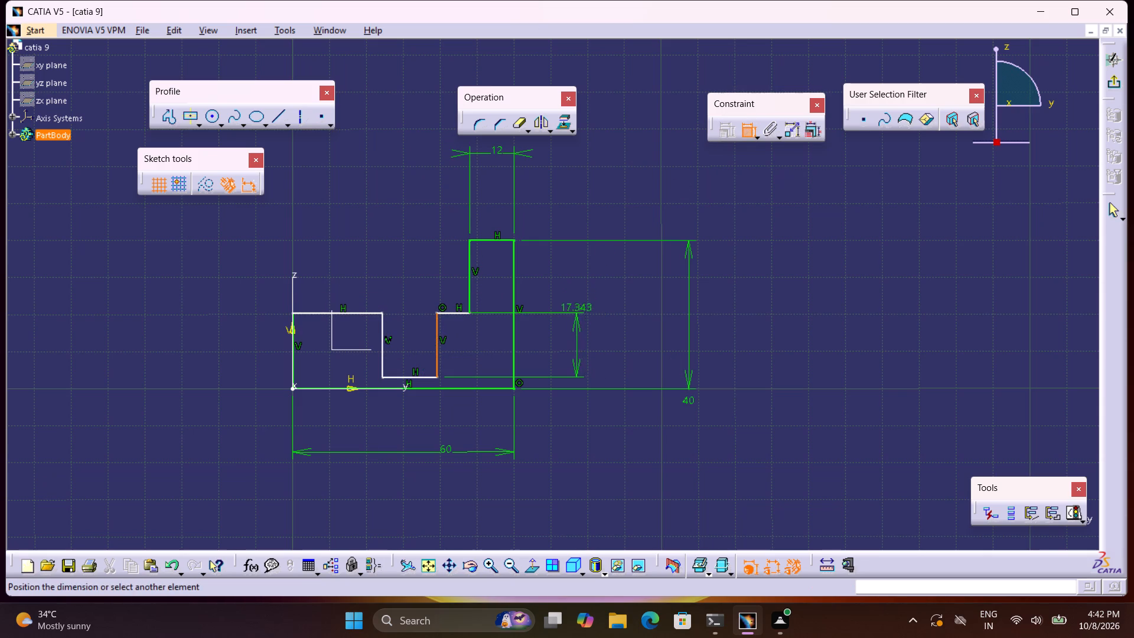
{"action": "left_click", "coordinate": [591, 332]}
{"action": "double_click", "coordinate": [592, 330]}
{"action": "key", "text": "1"}
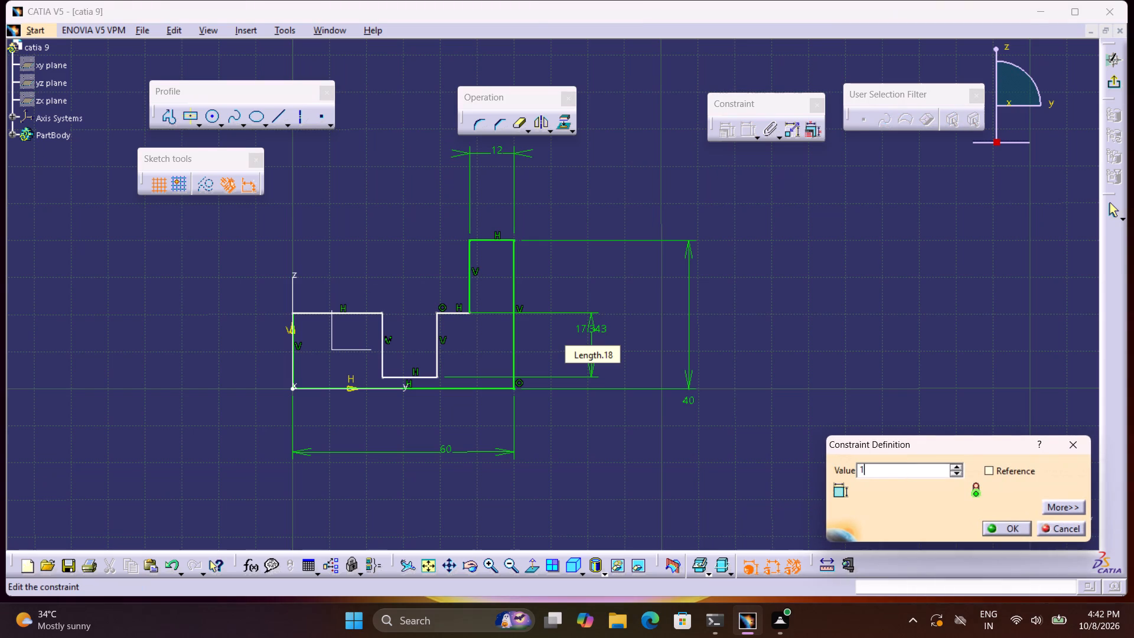
{"action": "key", "text": "0"}
{"action": "key", "text": "Return"}
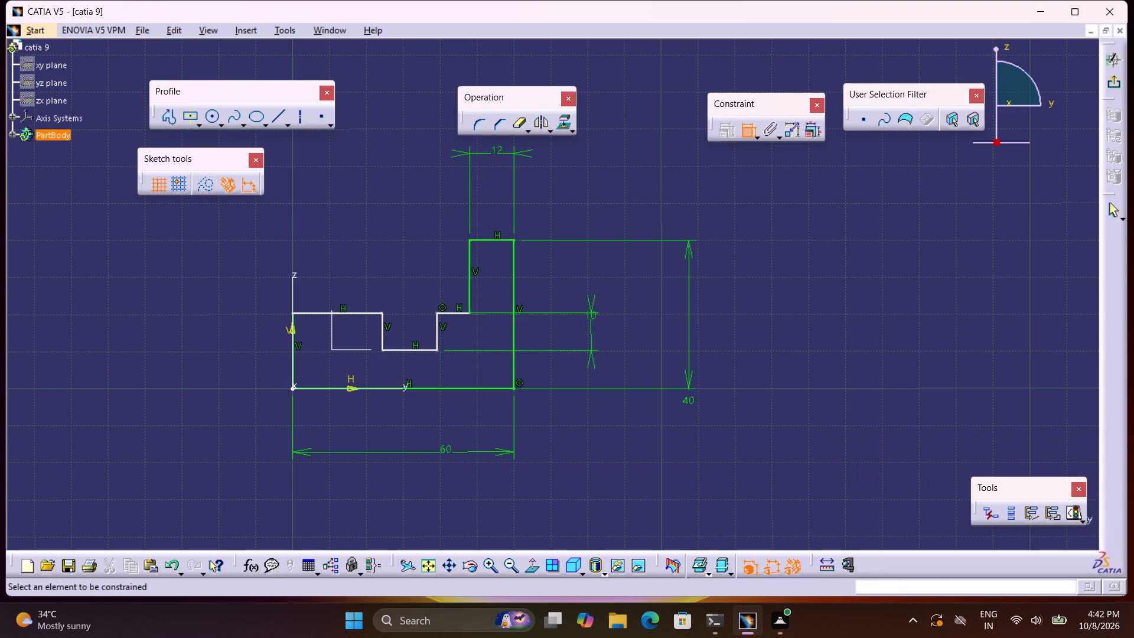
Dimension the distance from that notch wall to the profile's tall outer edge and set it to 24 mm.
{"action": "left_click", "coordinate": [439, 324]}
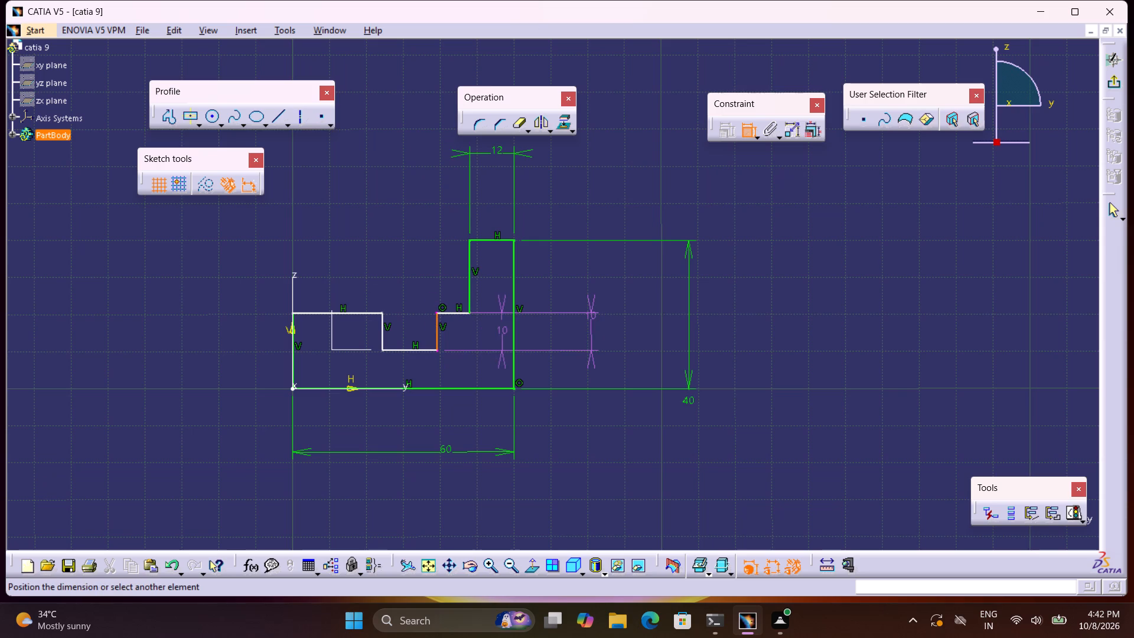
{"action": "left_click", "coordinate": [514, 338]}
{"action": "left_click", "coordinate": [484, 370]}
{"action": "double_click", "coordinate": [493, 369]}
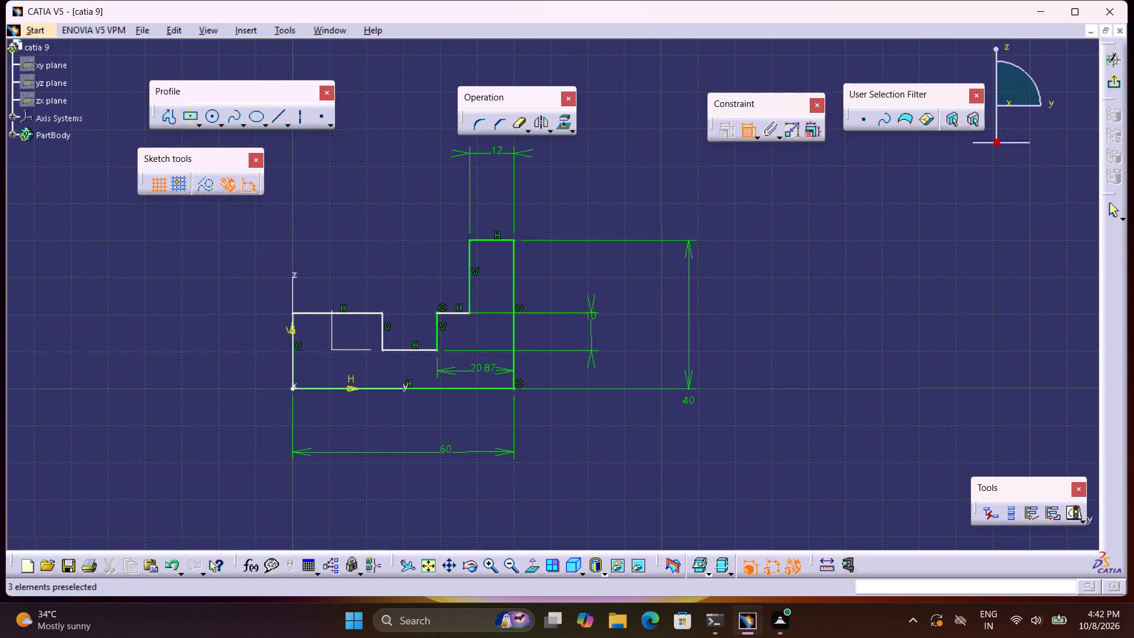
{"action": "type", "text": "24"}
{"action": "key", "text": "Return"}
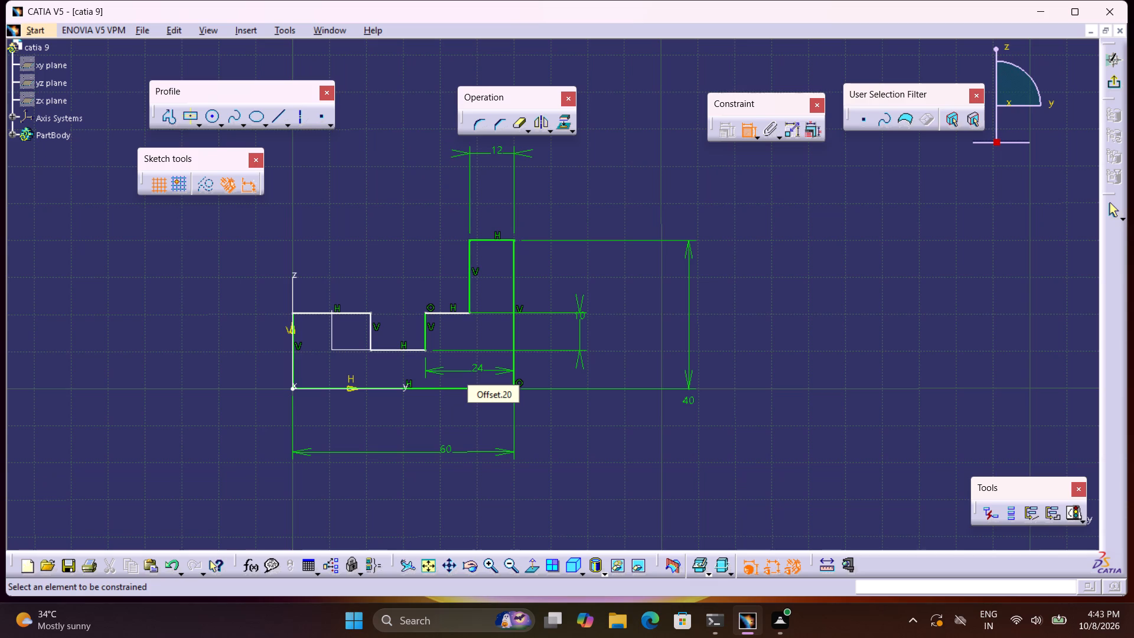
Dimension the horizontal top edge of the block beside the V axis and set its length to 16 mm.
{"action": "left_click", "coordinate": [361, 310]}
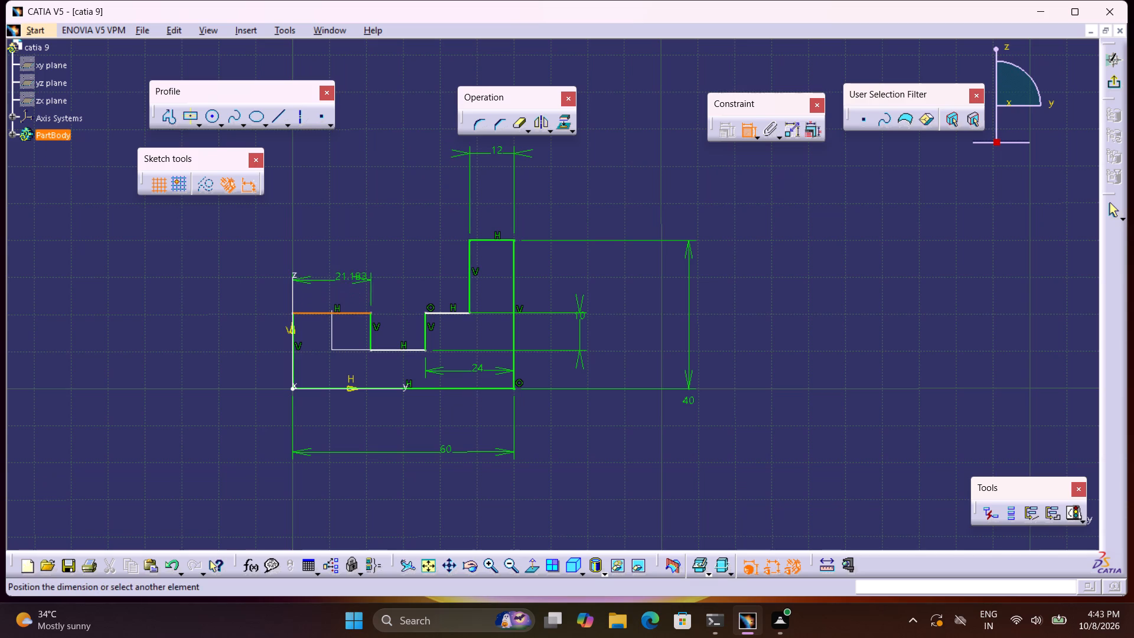
{"action": "left_click", "coordinate": [351, 276]}
{"action": "double_click", "coordinate": [352, 272]}
{"action": "type", "text": "16"}
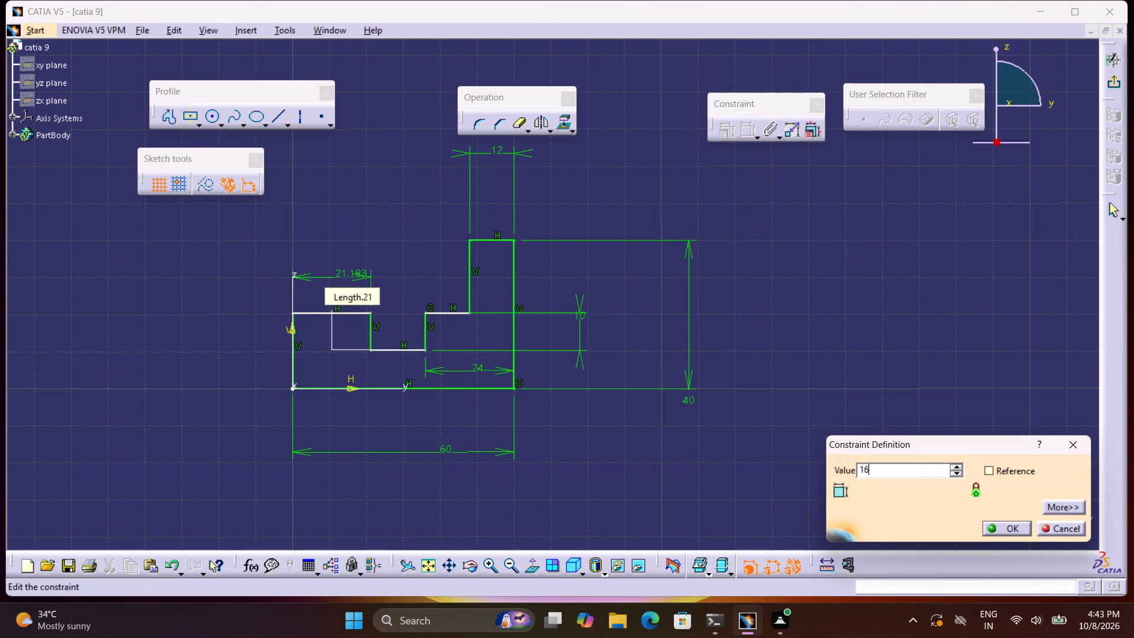
{"action": "key", "text": "Return"}
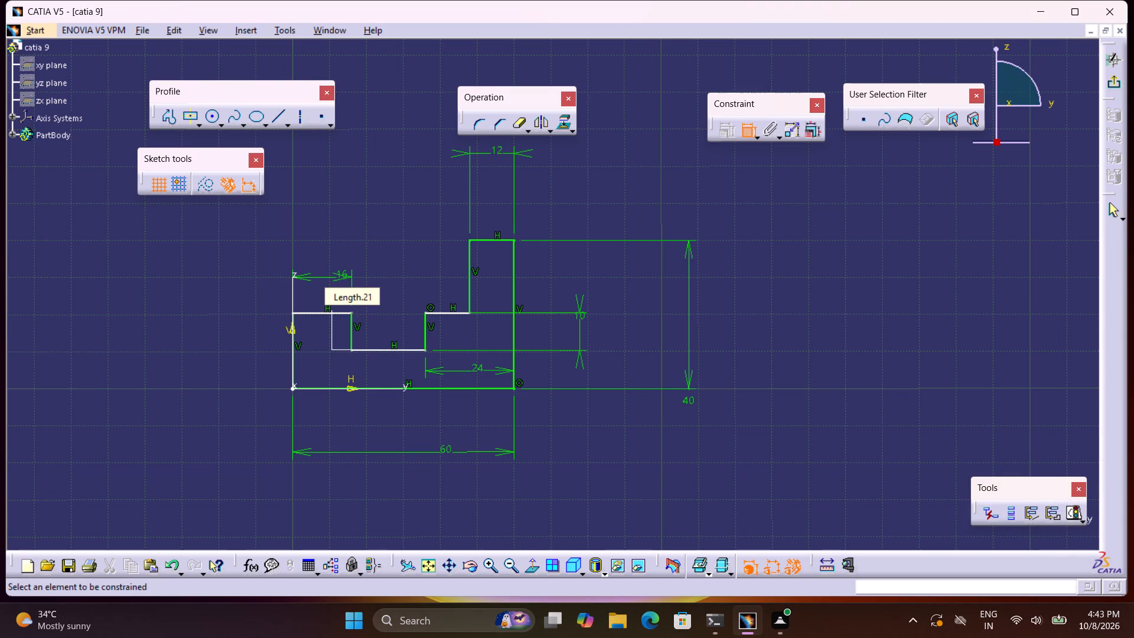
Dimension the height from the profile's bottom edge to the 16 mm wide block's top edge and set it to 20 mm.
{"action": "left_click", "coordinate": [293, 316]}
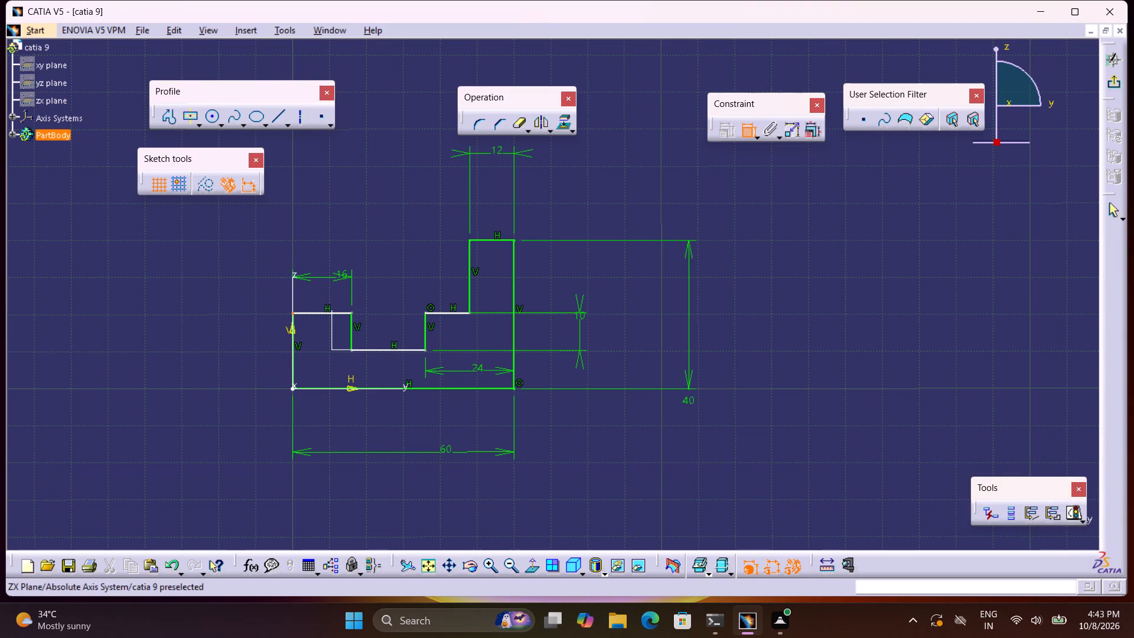
{"action": "left_click", "coordinate": [327, 388]}
{"action": "left_click", "coordinate": [259, 365]}
{"action": "double_click", "coordinate": [268, 363]}
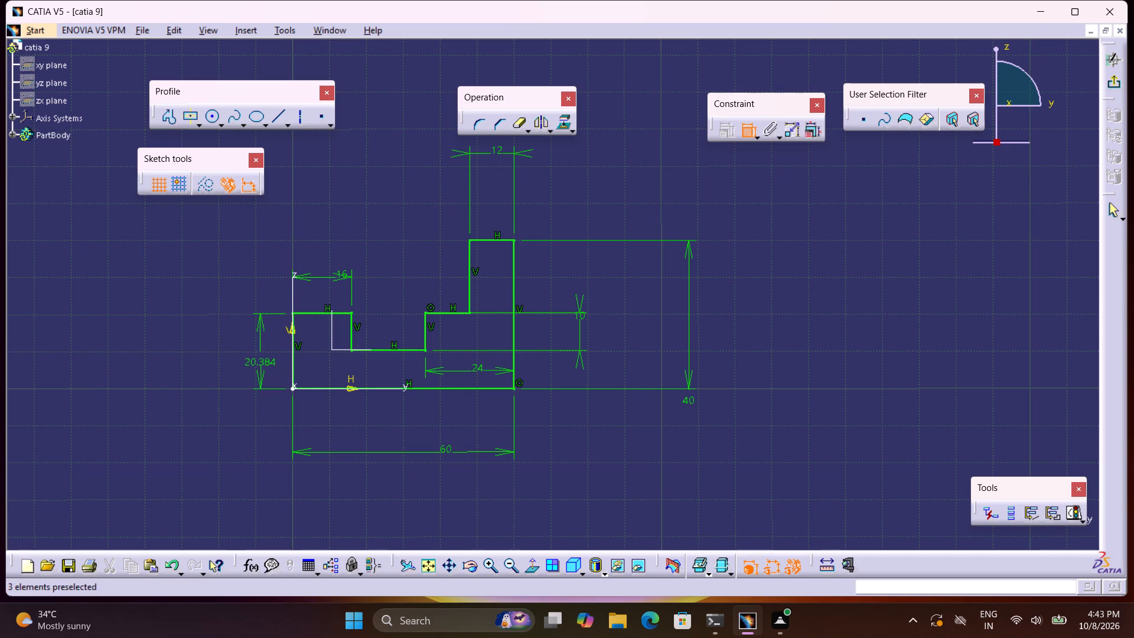
{"action": "type", "text": "20"}
{"action": "key", "text": "Return"}
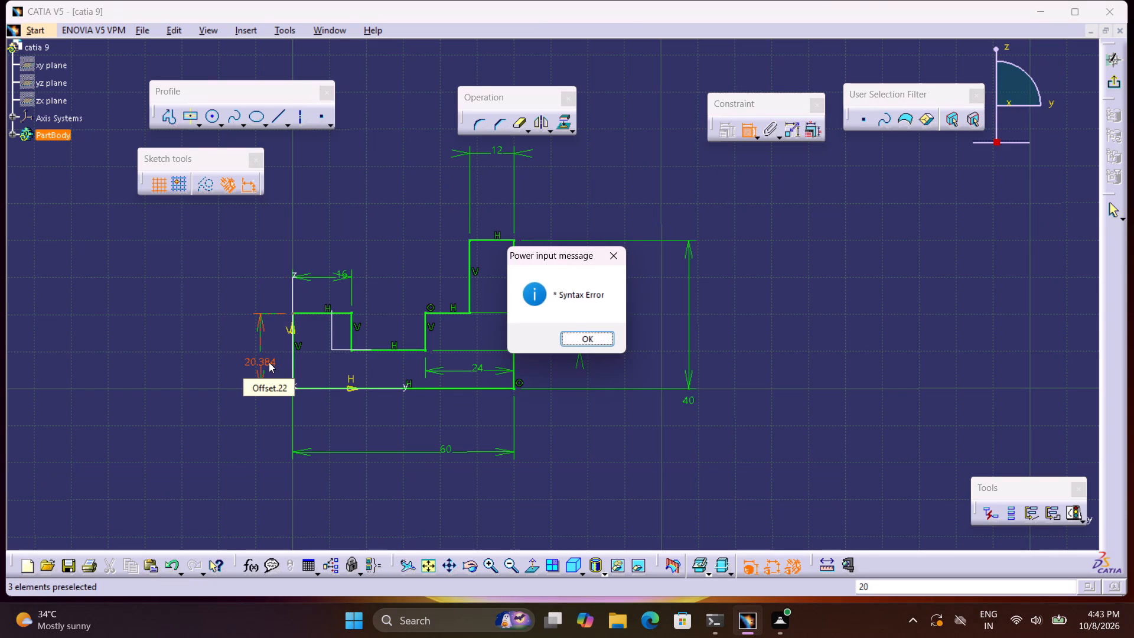
{"action": "left_click", "coordinate": [569, 338]}
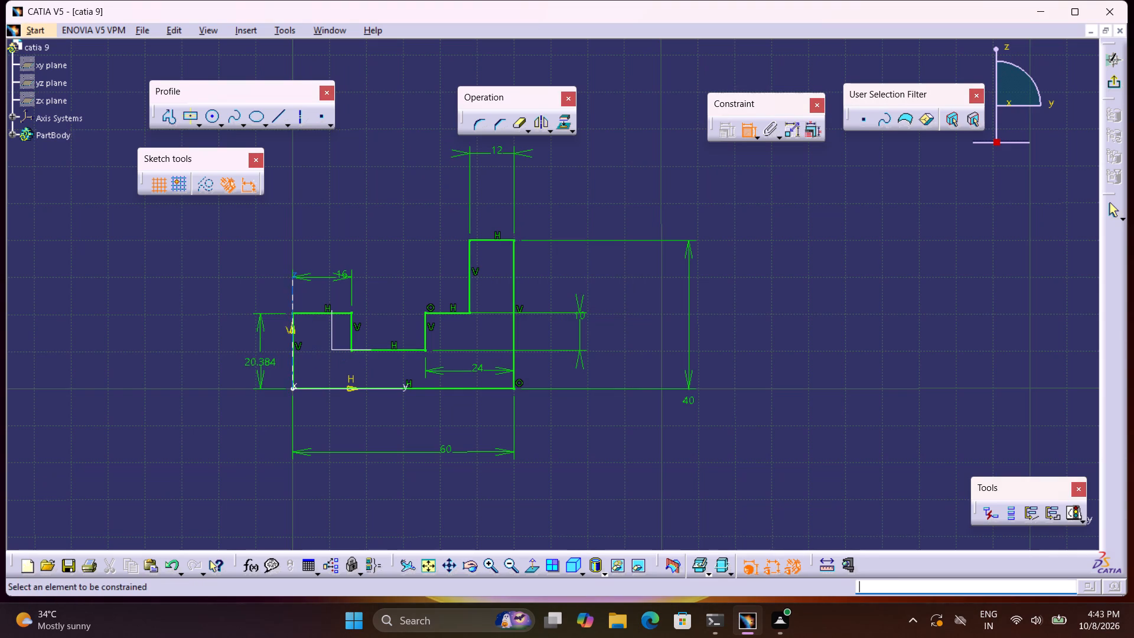
{"action": "double_click", "coordinate": [269, 360]}
{"action": "key", "text": "3"}
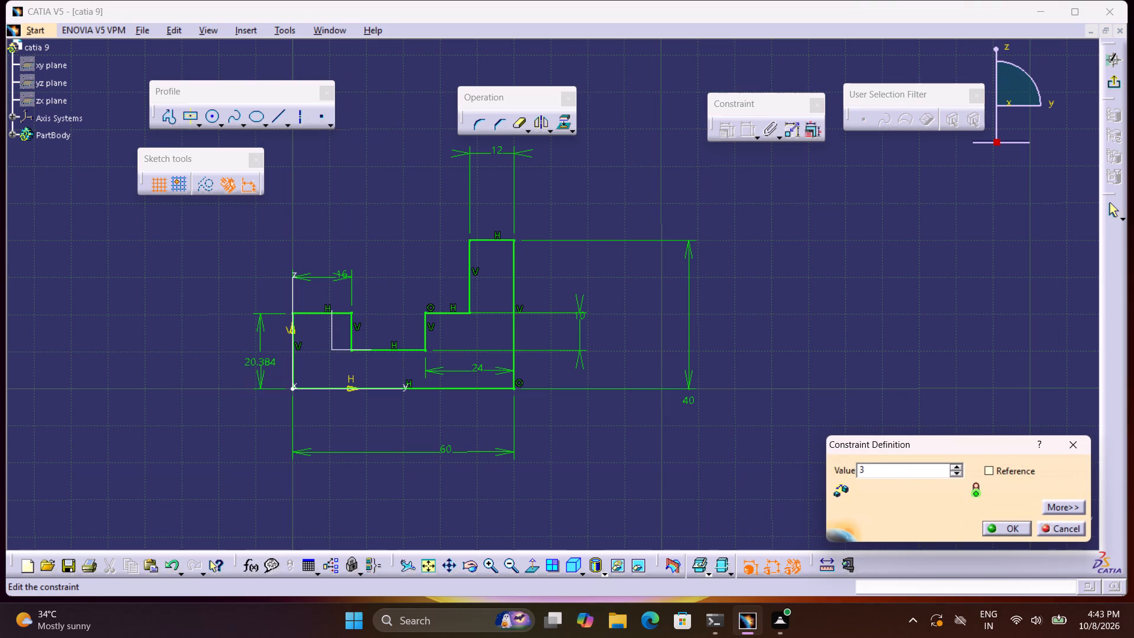
{"action": "key", "text": "BackSpace"}
{"action": "type", "text": "20"}
{"action": "key", "text": "Return"}
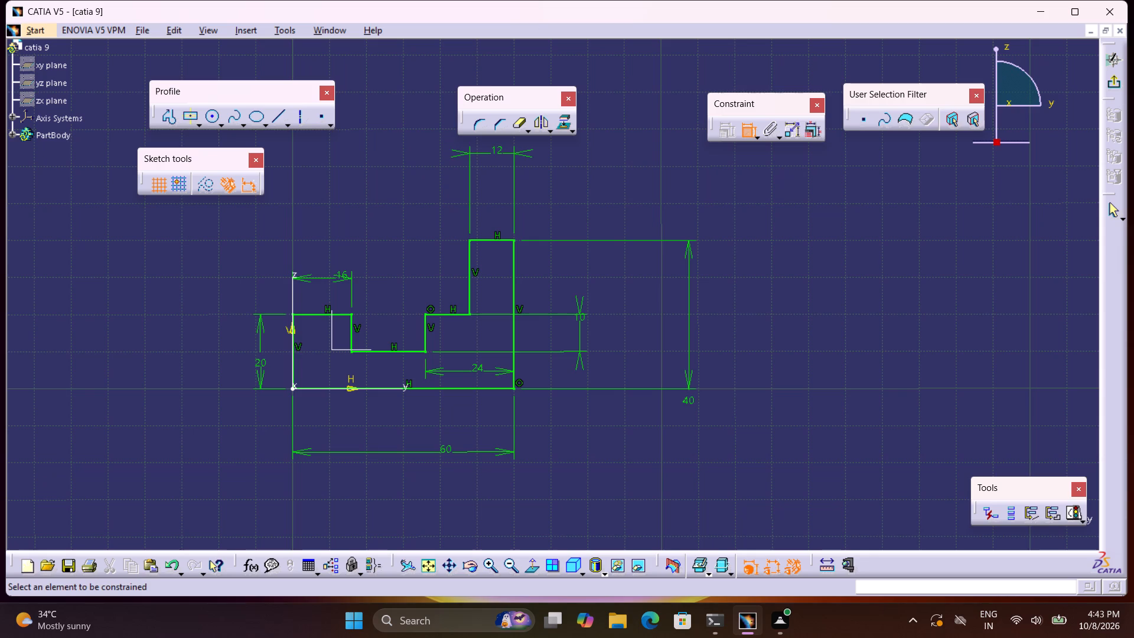
{"action": "left_click", "coordinate": [400, 351]}
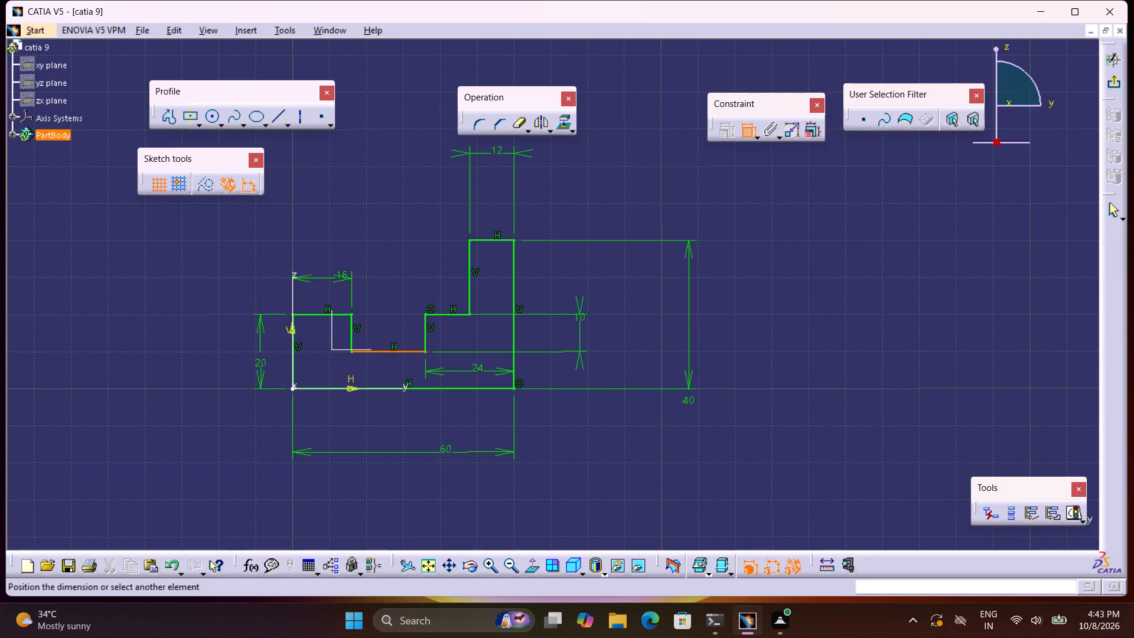
{"action": "left_click", "coordinate": [751, 128]}
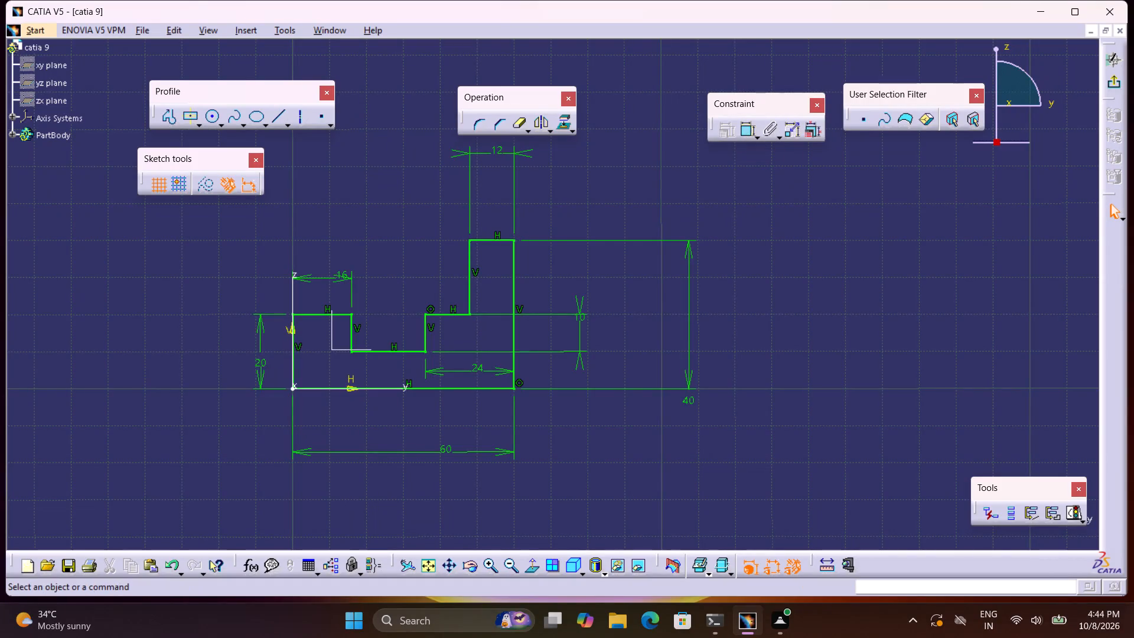
Exit the sketch and extrude the profile as a pad with a length of 20 mm and mirrored extent.
{"action": "left_click", "coordinate": [1120, 87]}
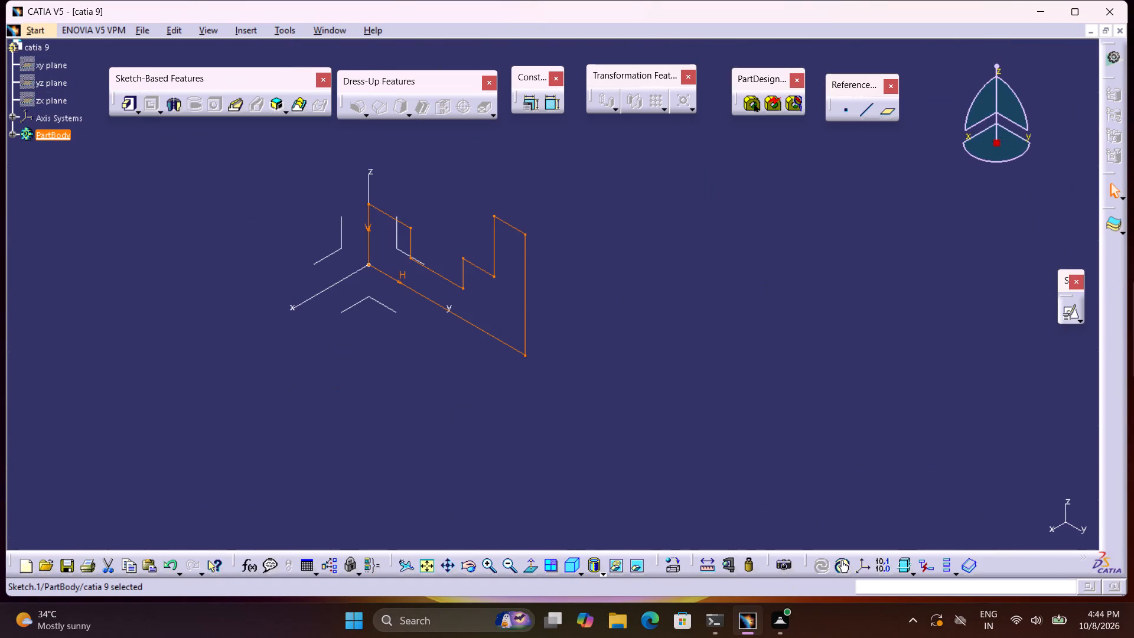
{"action": "left_click", "coordinate": [127, 108]}
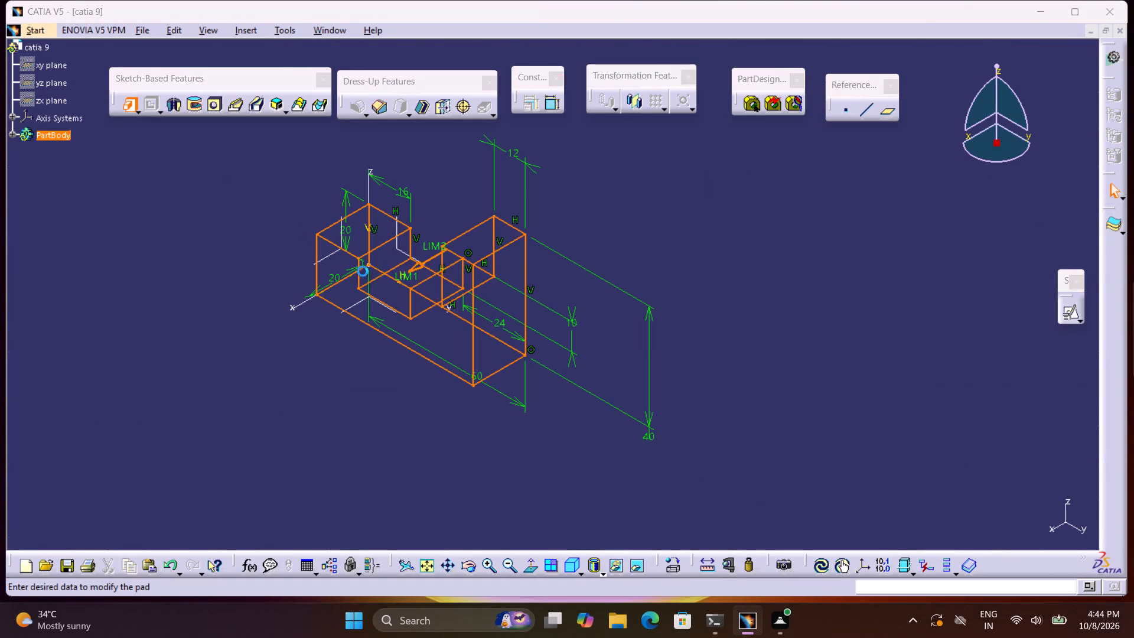
{"action": "left_click", "coordinate": [924, 461]}
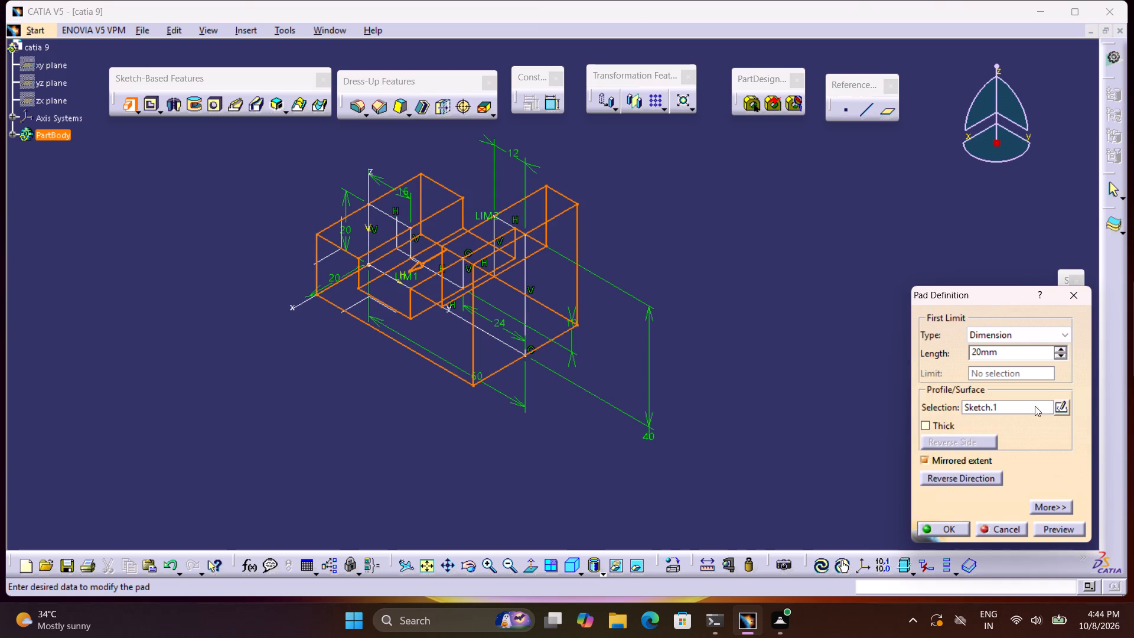
{"action": "left_click", "coordinate": [961, 522]}
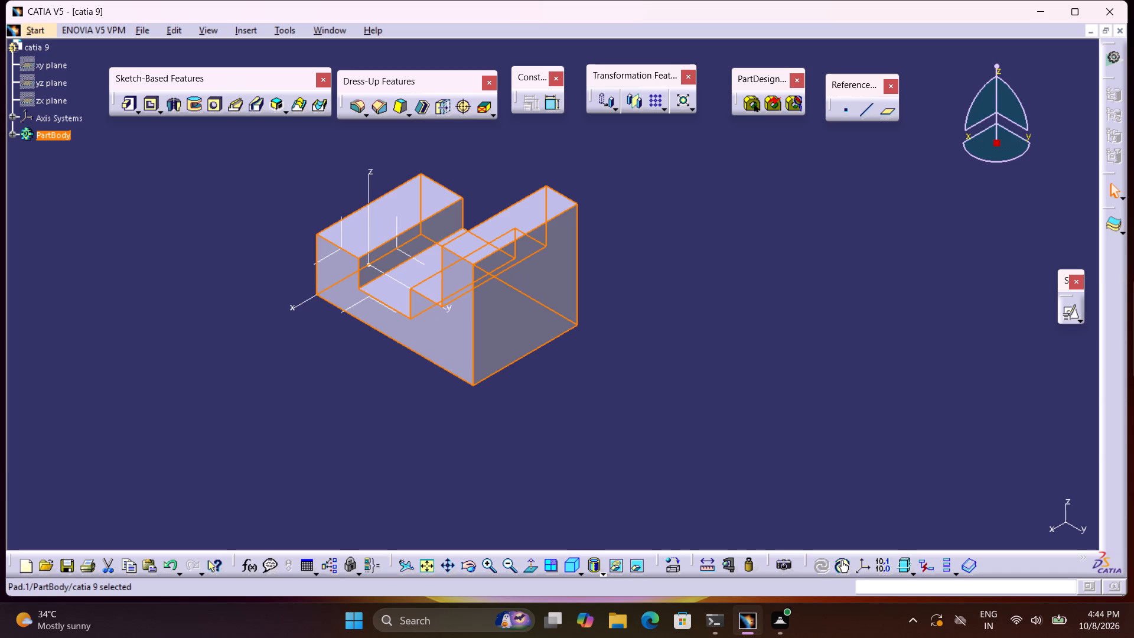
{"action": "left_click", "coordinate": [773, 416]}
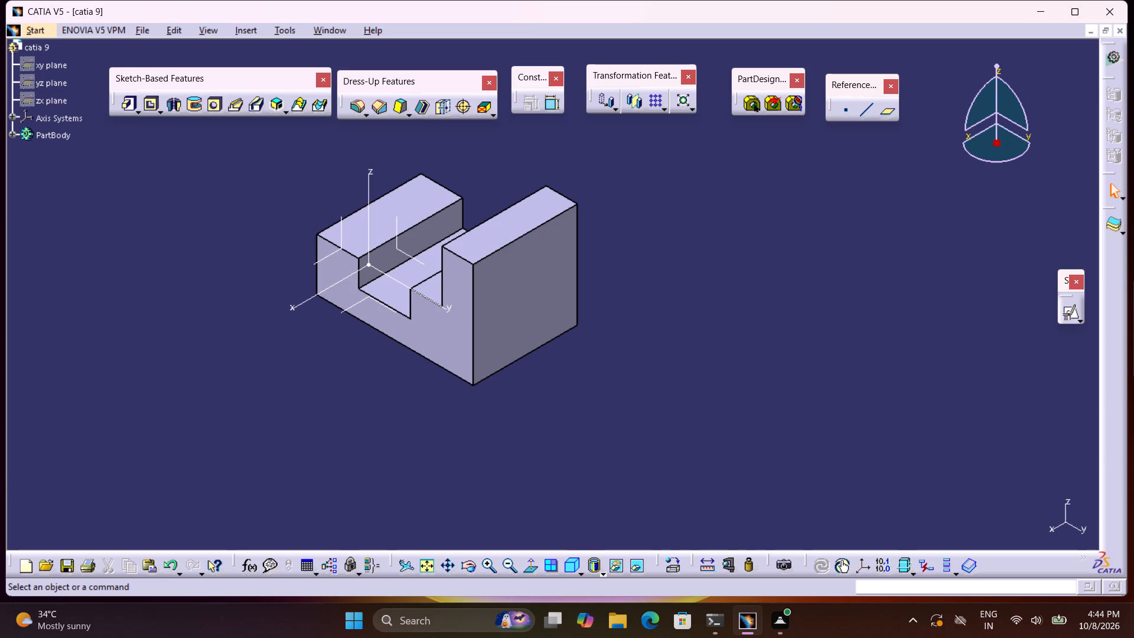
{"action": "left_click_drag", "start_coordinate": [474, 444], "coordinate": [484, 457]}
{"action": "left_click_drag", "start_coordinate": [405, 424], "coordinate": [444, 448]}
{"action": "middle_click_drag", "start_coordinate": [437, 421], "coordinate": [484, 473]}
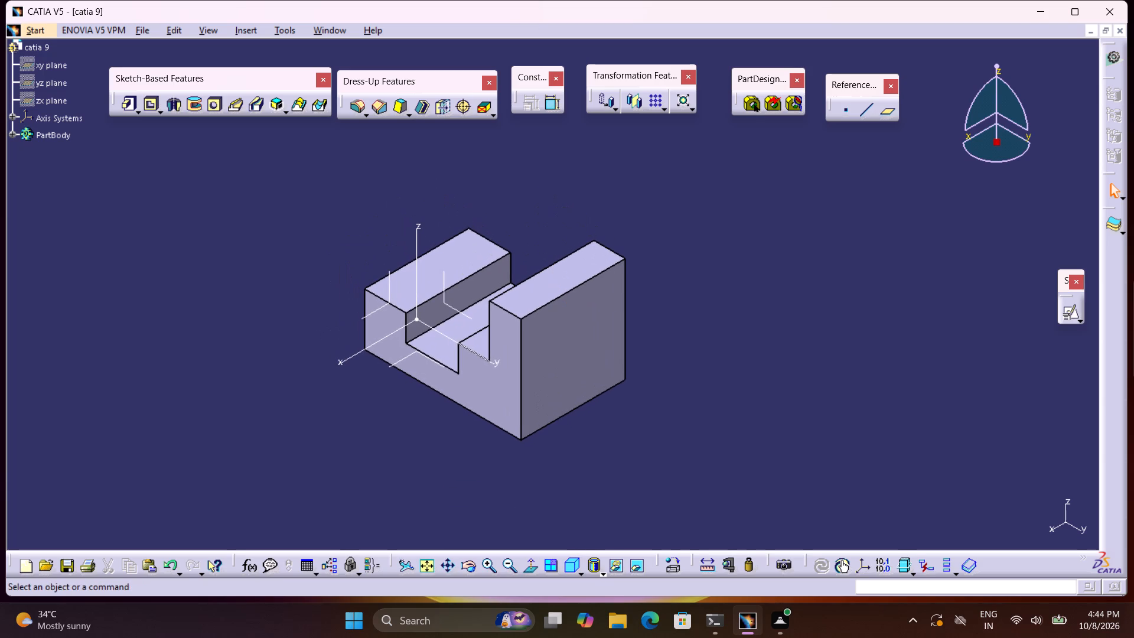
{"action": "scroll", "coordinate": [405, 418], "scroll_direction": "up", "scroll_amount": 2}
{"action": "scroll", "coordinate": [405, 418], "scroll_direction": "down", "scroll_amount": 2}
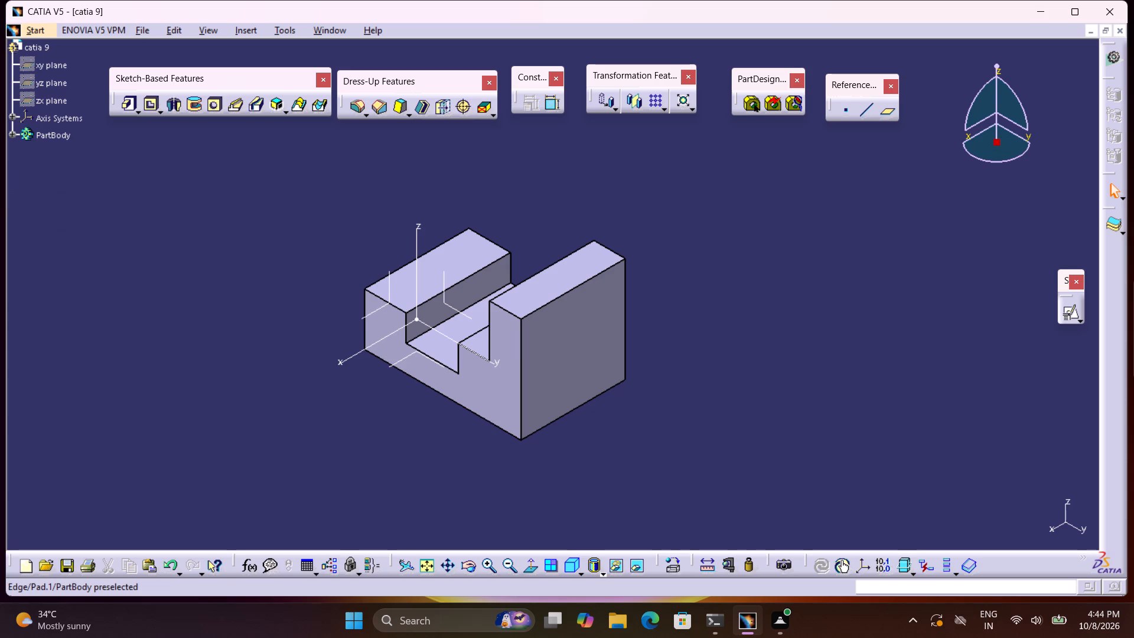
Start a positioned sketch on the large outer vertical face of the tall upright.
{"action": "left_click", "coordinate": [1071, 311]}
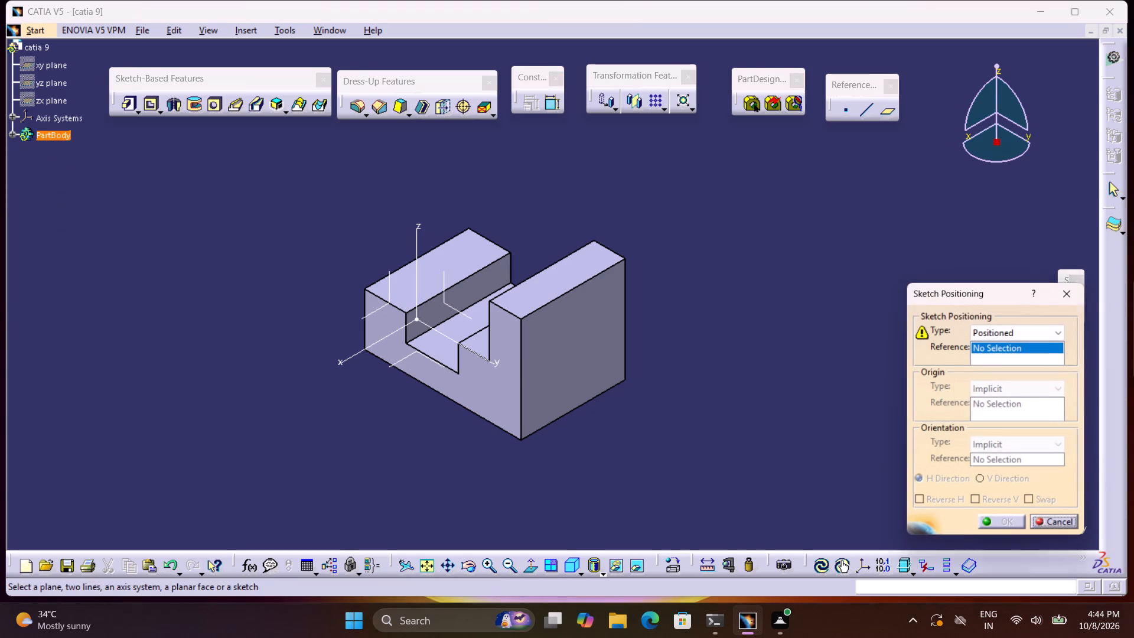
{"action": "left_click", "coordinate": [596, 379]}
{"action": "left_click", "coordinate": [997, 524]}
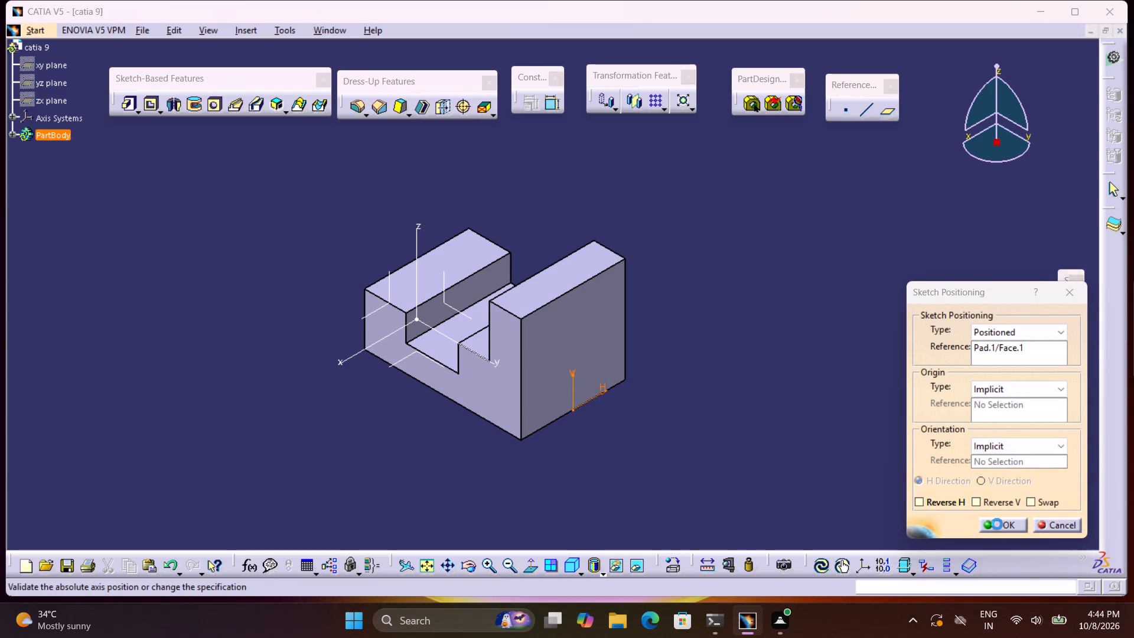
Project the outline of the upright's outer face onto the sketch plane.
{"action": "middle_click_drag", "start_coordinate": [773, 438], "coordinate": [773, 438]}
{"action": "right_click", "coordinate": [773, 438]}
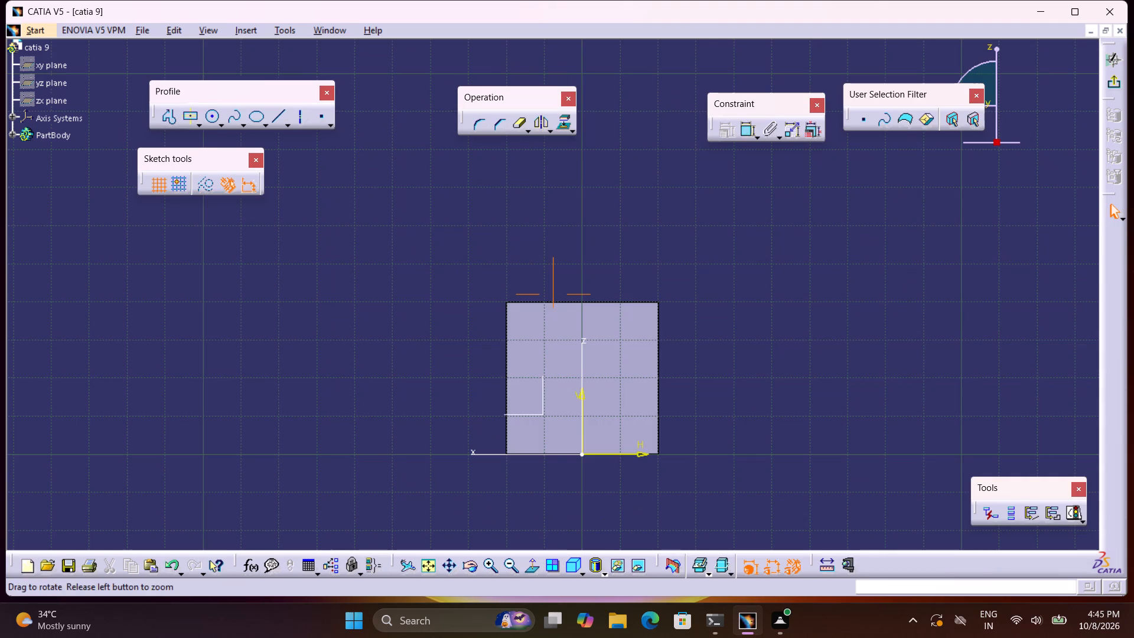
{"action": "middle_click_drag", "start_coordinate": [773, 438], "coordinate": [765, 378]}
{"action": "middle_click", "coordinate": [765, 377]}
{"action": "middle_click_drag", "start_coordinate": [526, 341], "coordinate": [566, 367]}
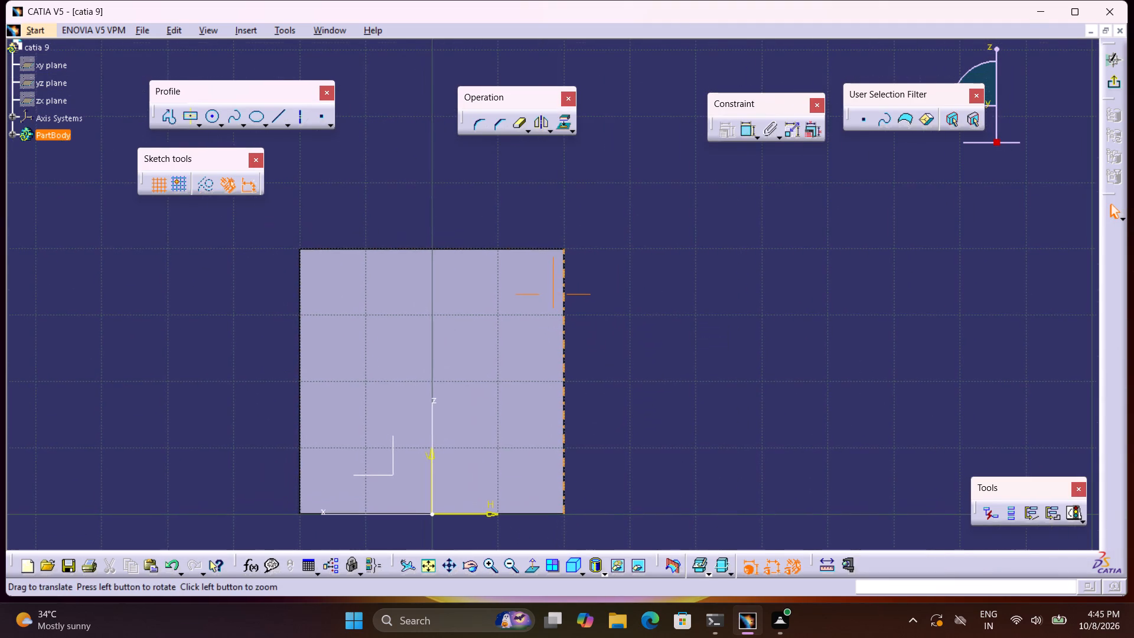
{"action": "middle_click_drag", "start_coordinate": [566, 367], "coordinate": [567, 368]}
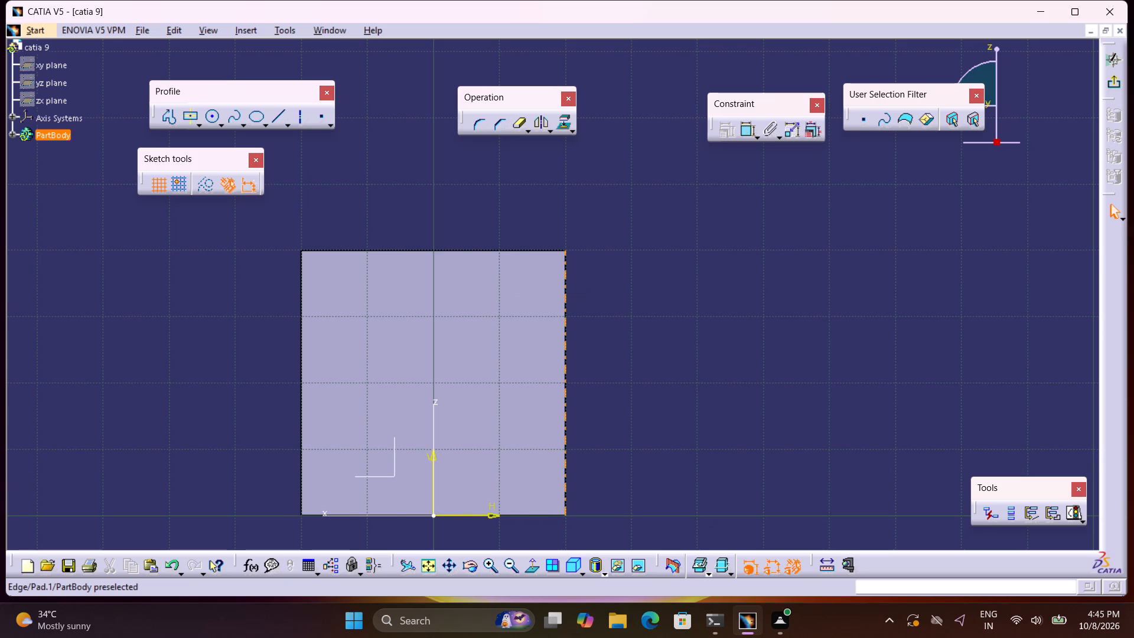
{"action": "left_click", "coordinate": [559, 128]}
{"action": "left_click", "coordinate": [445, 307]}
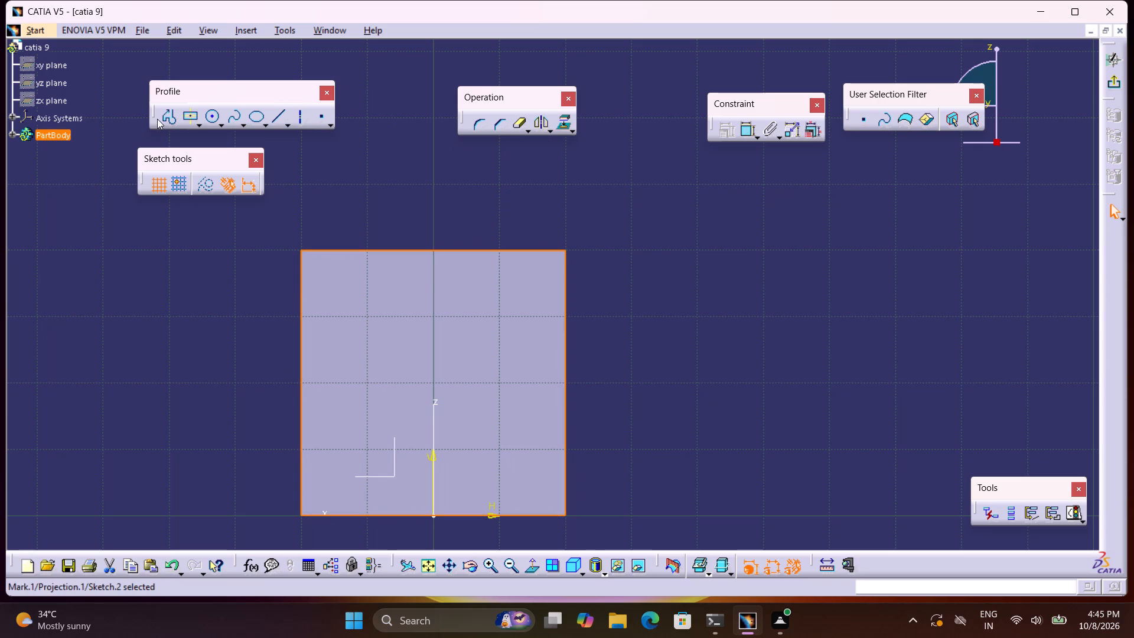
Draw a horizontal profile line about 24.5 mm long across the V axis, about 30 mm above the face's bottom edge.
{"action": "left_click", "coordinate": [169, 116]}
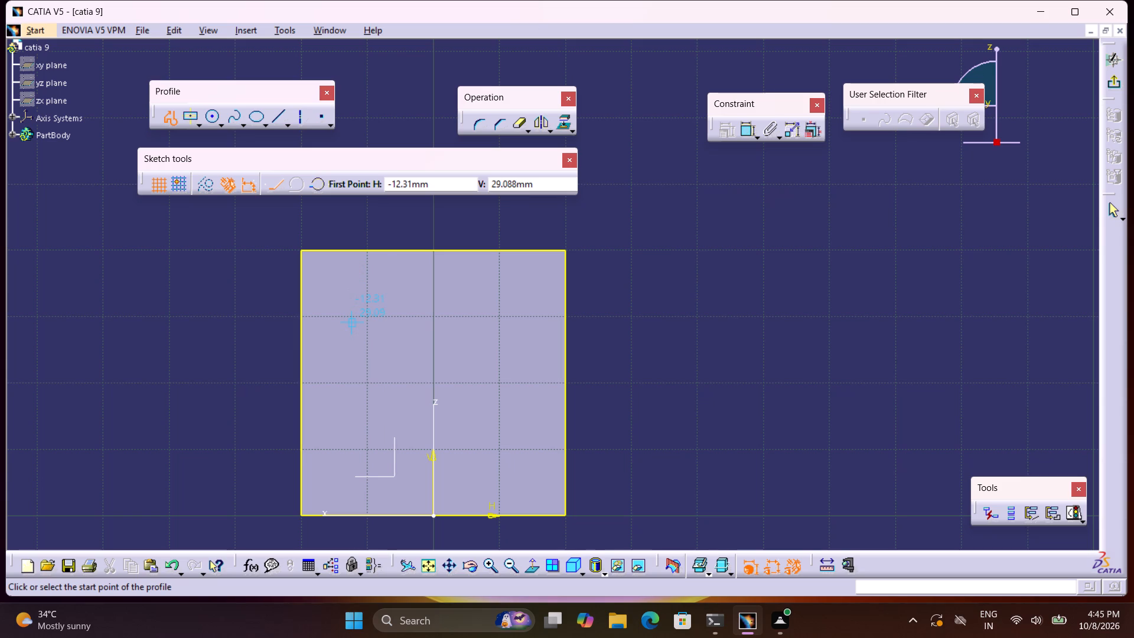
{"action": "left_click", "coordinate": [348, 316]}
{"action": "left_click", "coordinate": [513, 317]}
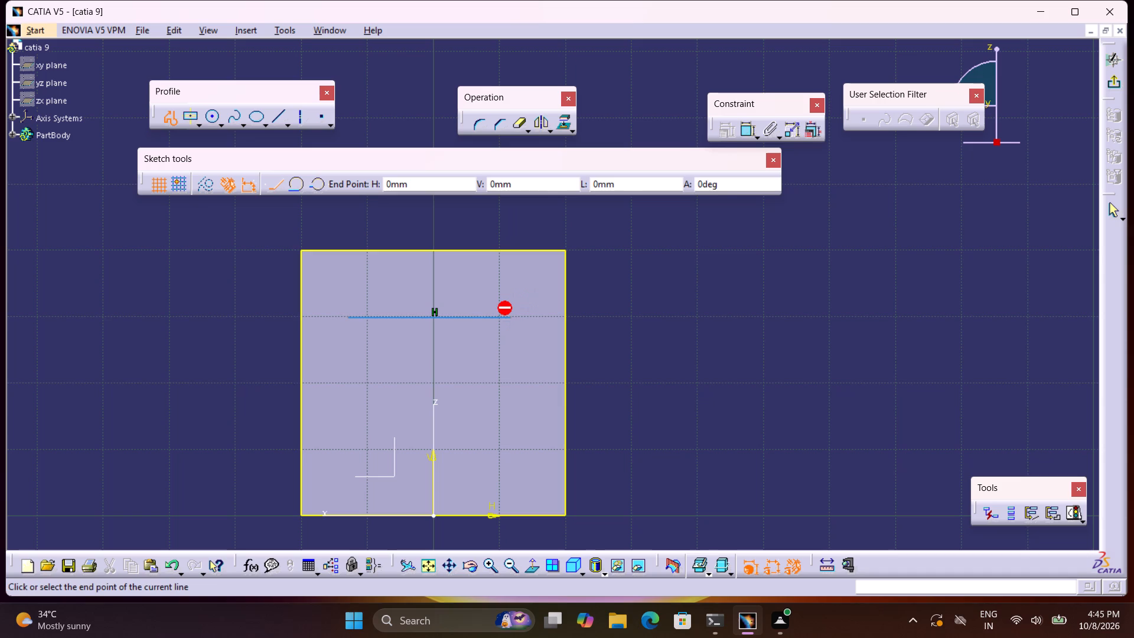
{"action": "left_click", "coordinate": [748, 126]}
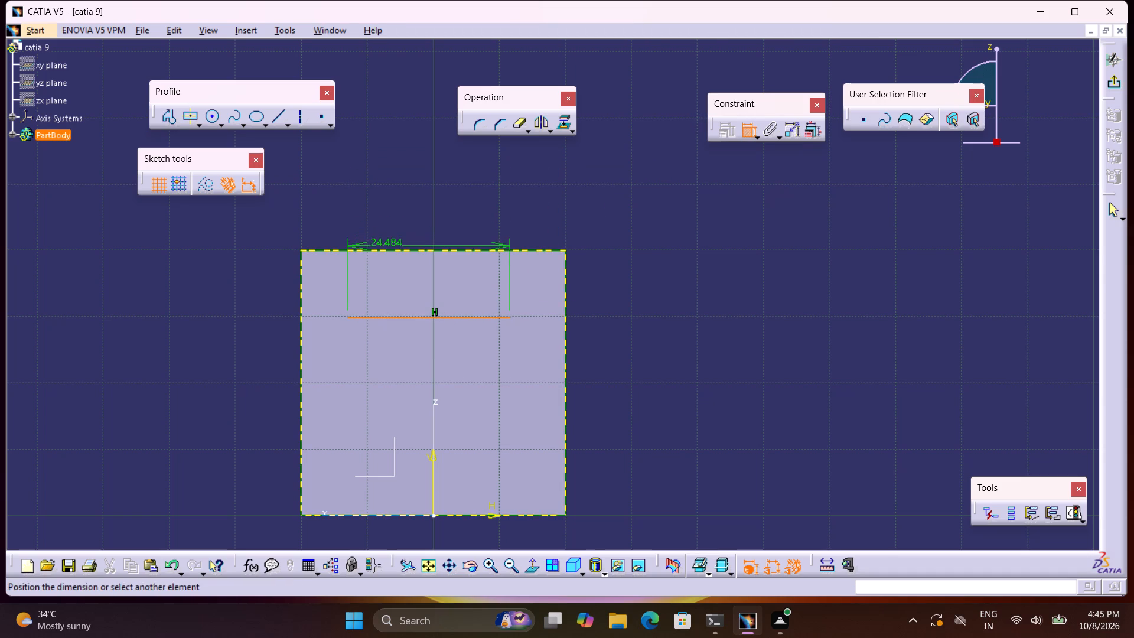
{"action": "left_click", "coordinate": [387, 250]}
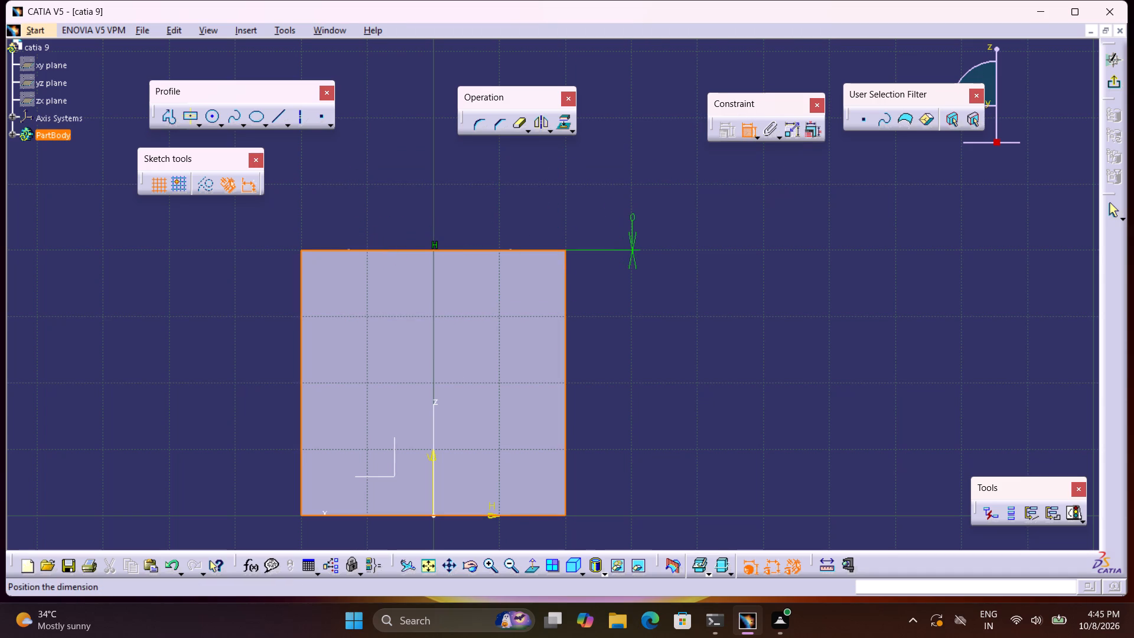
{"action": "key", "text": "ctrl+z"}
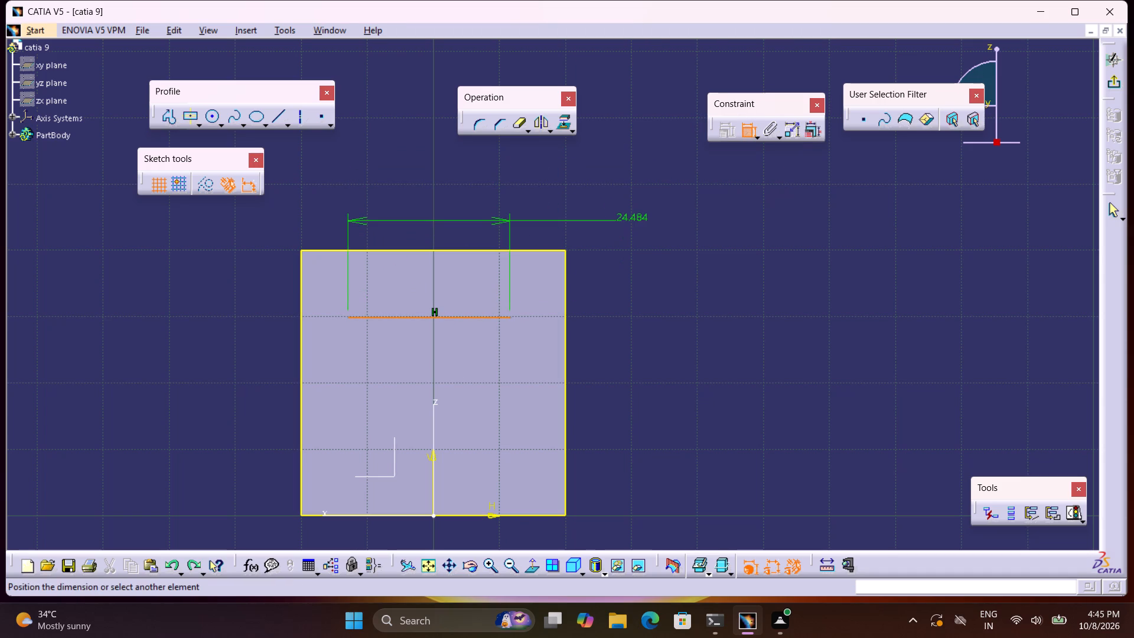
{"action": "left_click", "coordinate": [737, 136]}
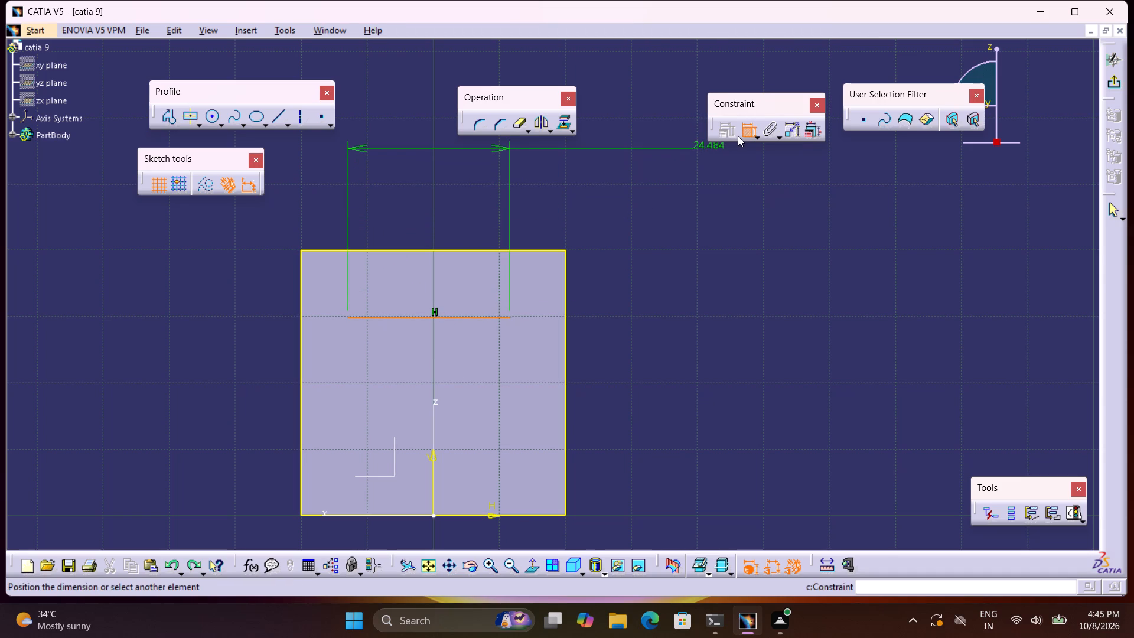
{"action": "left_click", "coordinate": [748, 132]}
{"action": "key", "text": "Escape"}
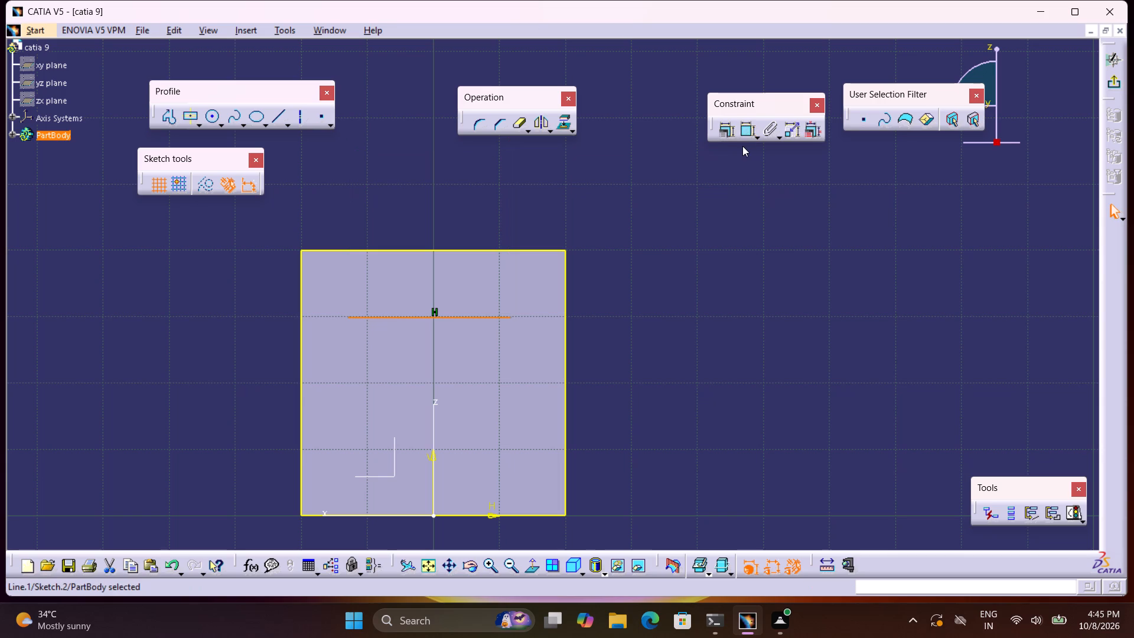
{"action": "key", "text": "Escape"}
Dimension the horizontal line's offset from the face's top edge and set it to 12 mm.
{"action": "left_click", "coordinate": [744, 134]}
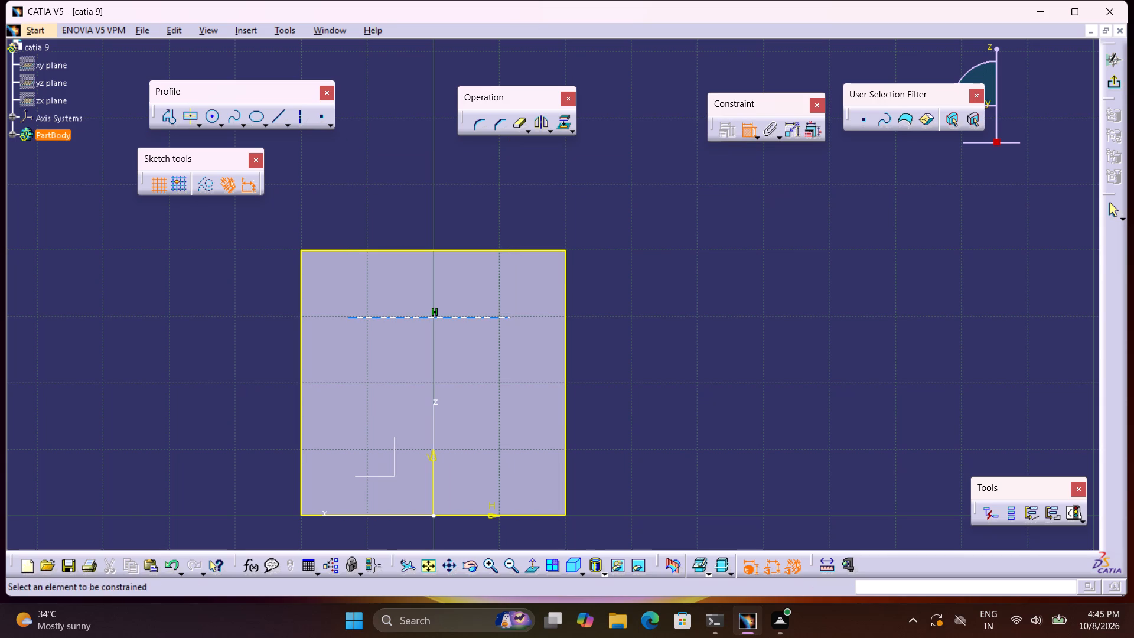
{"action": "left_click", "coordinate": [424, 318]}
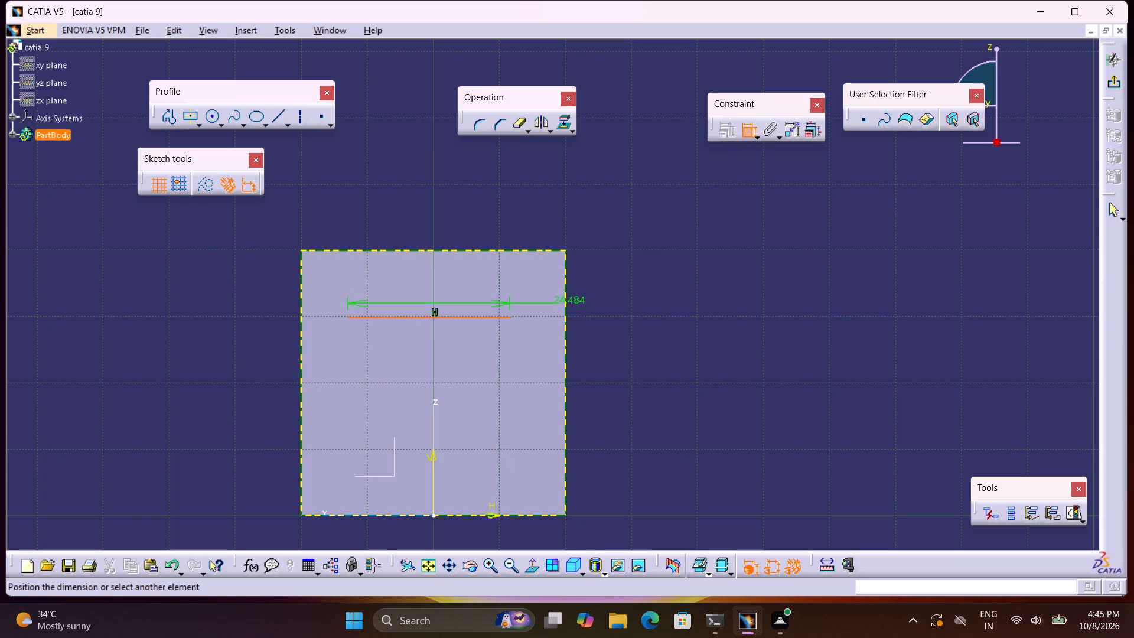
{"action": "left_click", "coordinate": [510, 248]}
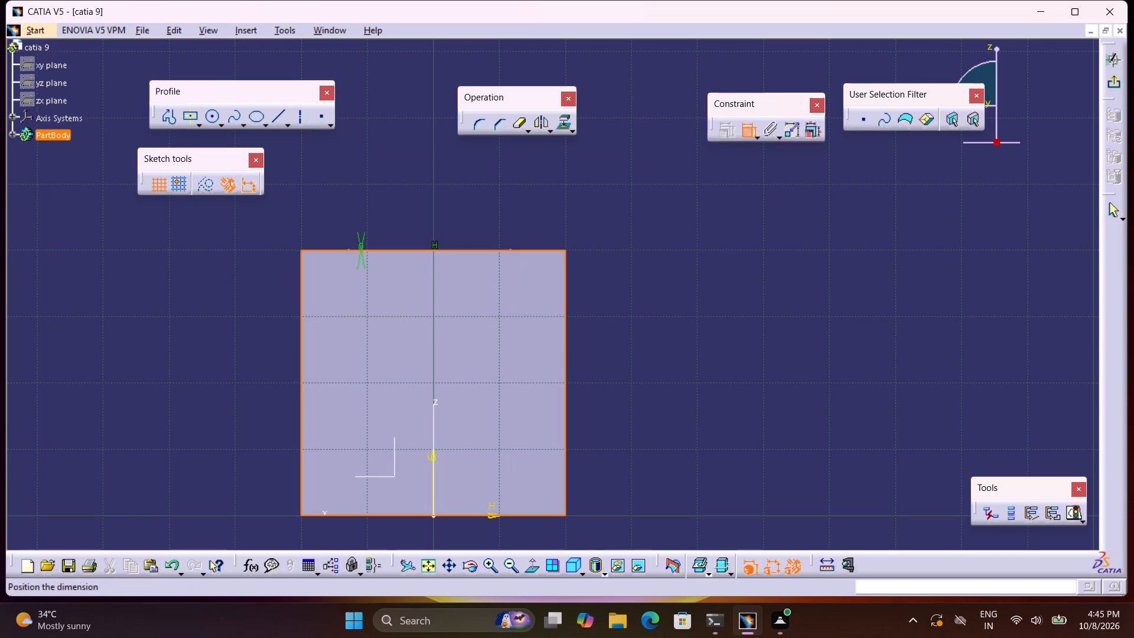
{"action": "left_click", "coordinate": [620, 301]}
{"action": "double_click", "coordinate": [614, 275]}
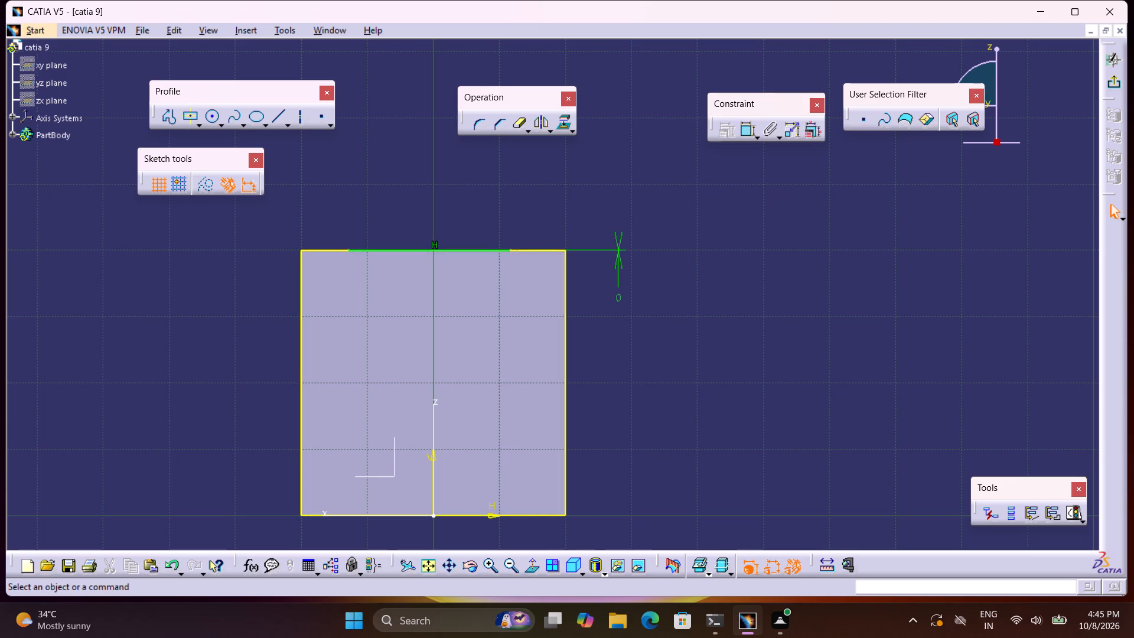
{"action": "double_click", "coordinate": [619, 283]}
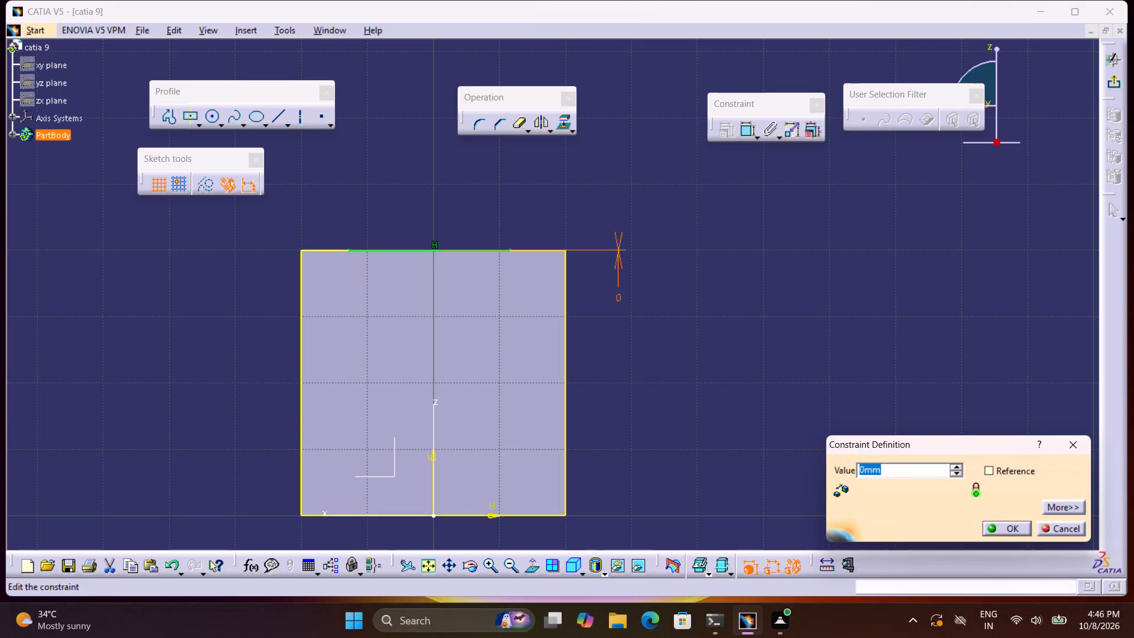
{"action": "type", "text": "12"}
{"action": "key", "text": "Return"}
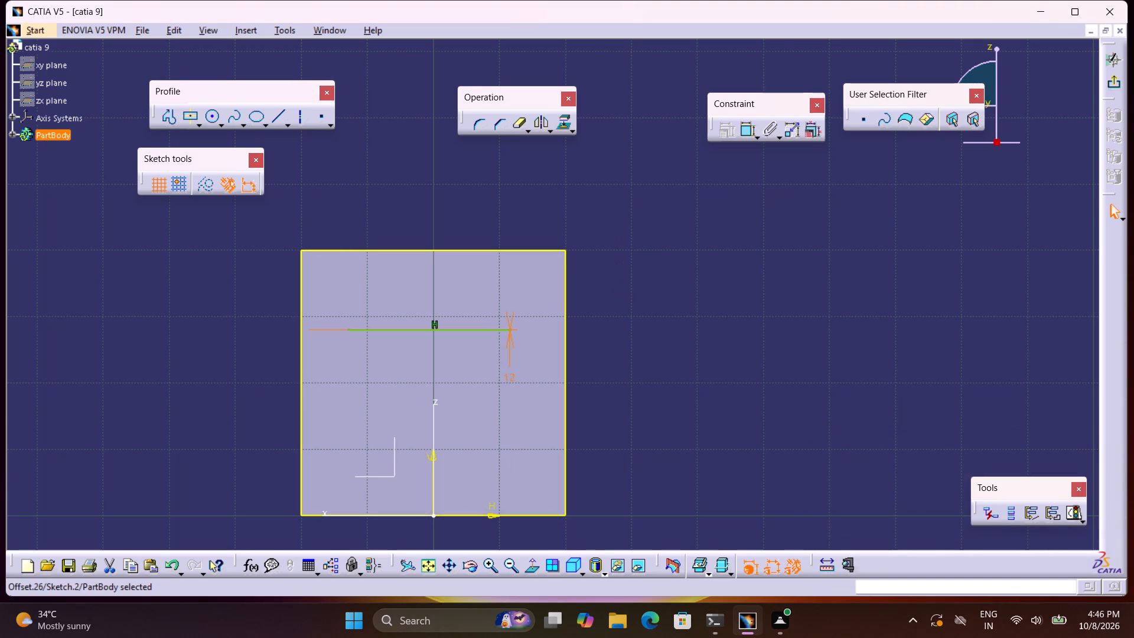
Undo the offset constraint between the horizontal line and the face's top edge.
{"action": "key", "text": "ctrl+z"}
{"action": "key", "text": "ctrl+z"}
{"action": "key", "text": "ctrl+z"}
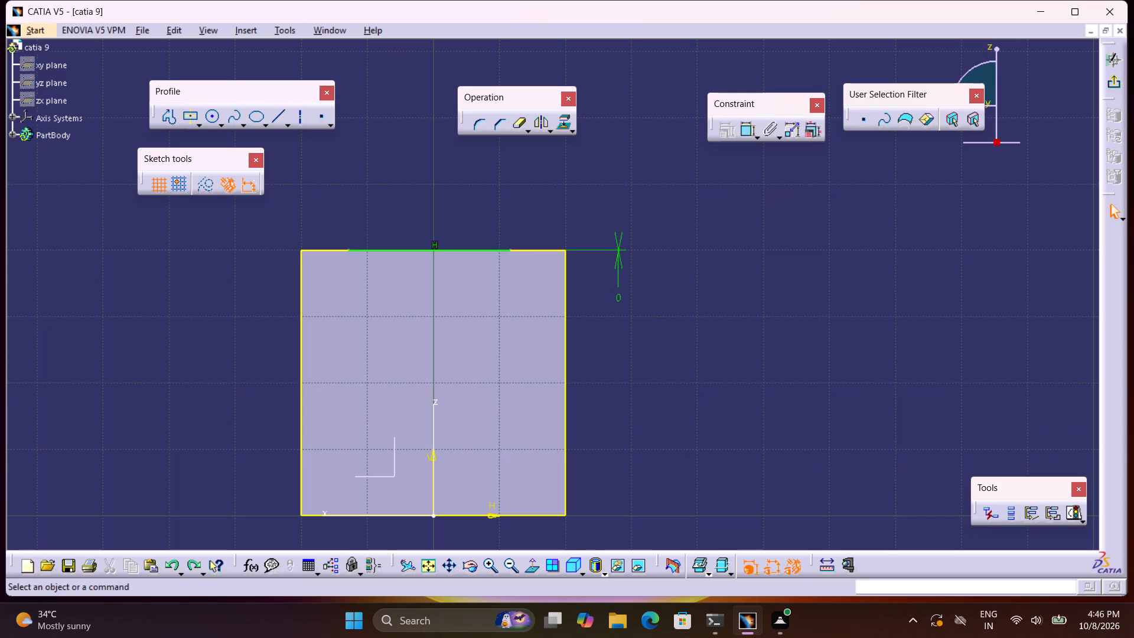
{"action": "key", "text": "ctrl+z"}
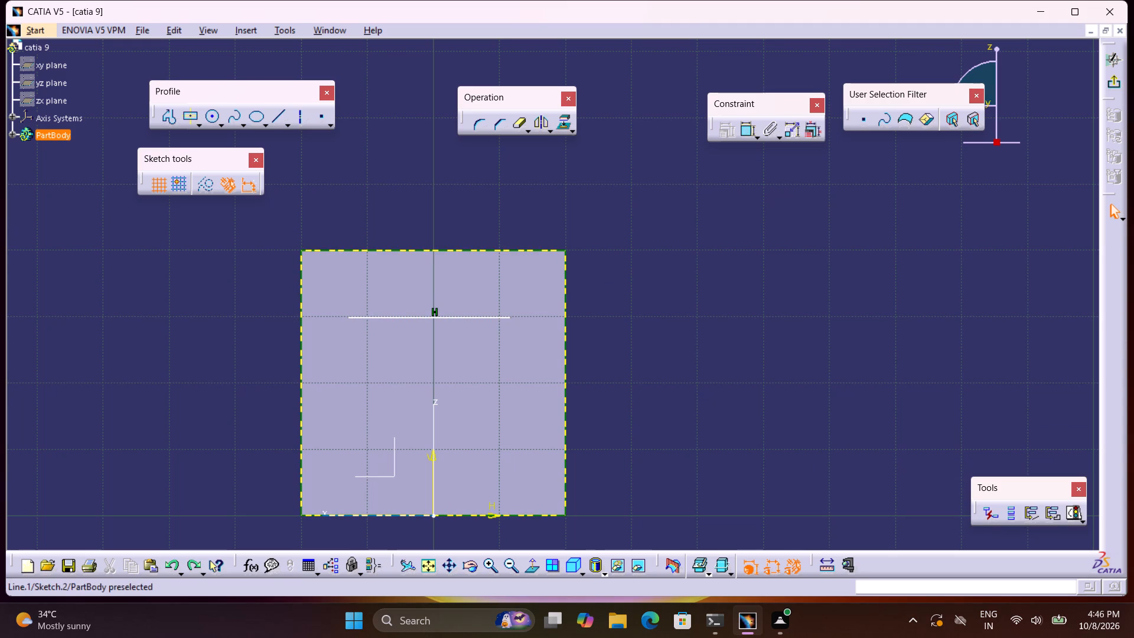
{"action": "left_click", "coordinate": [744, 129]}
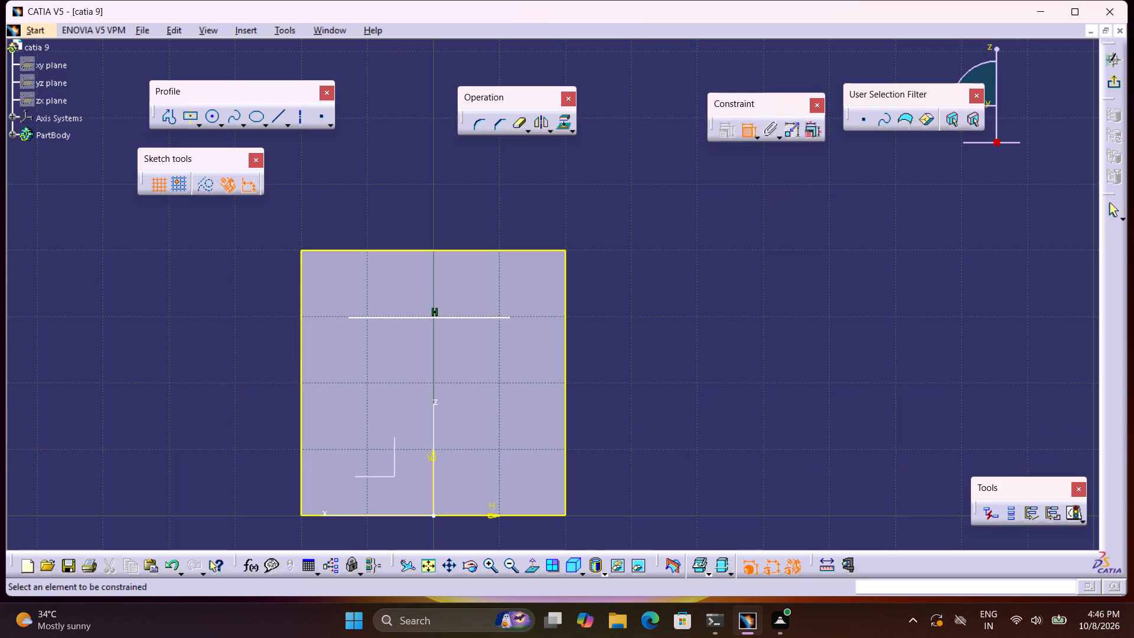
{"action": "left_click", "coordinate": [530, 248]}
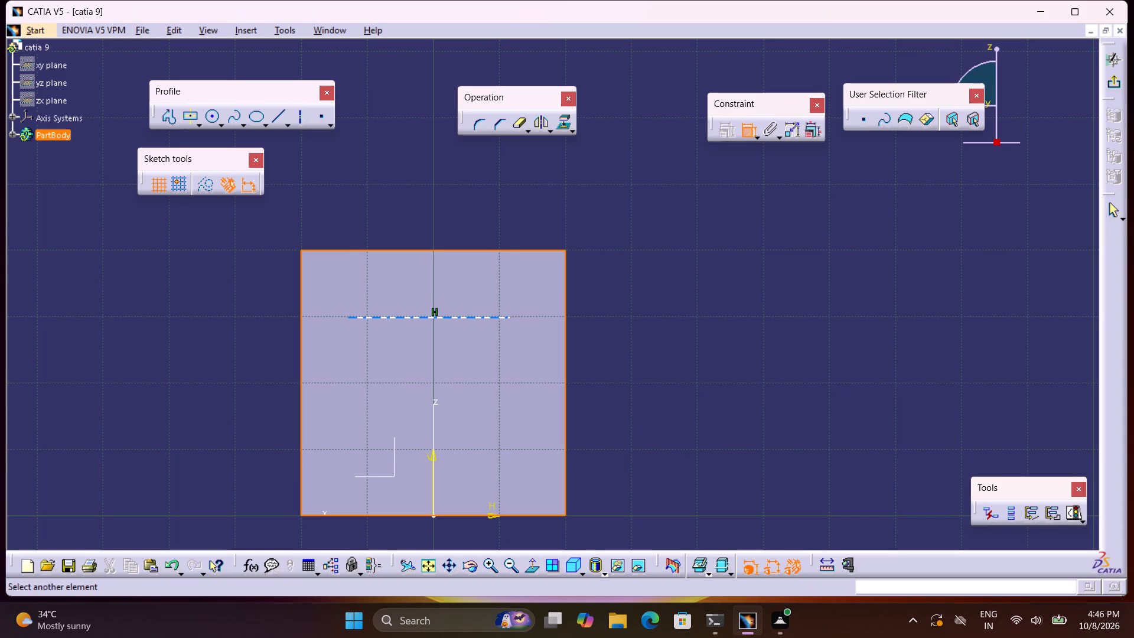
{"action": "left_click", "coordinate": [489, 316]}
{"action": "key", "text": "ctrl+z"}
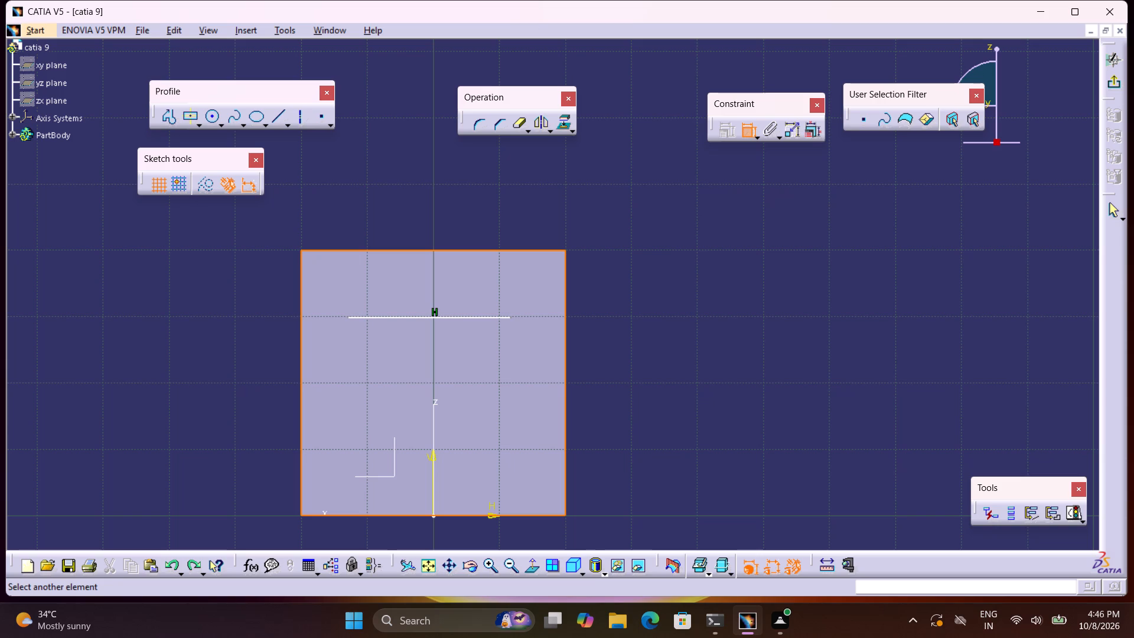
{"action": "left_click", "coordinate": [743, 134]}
Delete the horizontal line drawn across the V axis.
{"action": "left_click", "coordinate": [498, 316]}
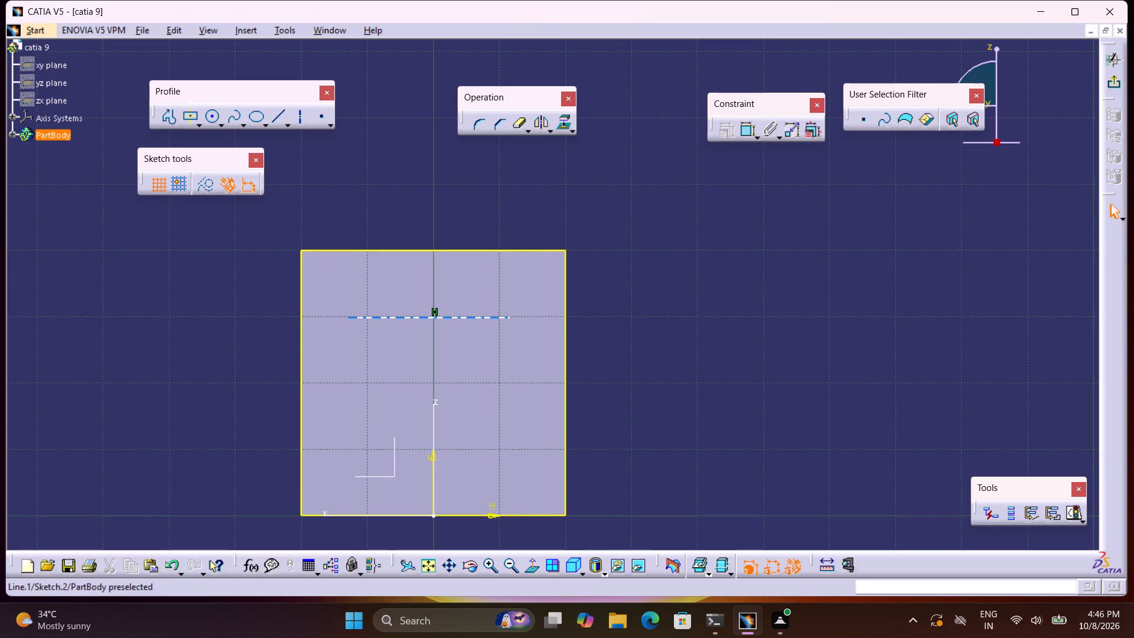
{"action": "key", "text": "Delete"}
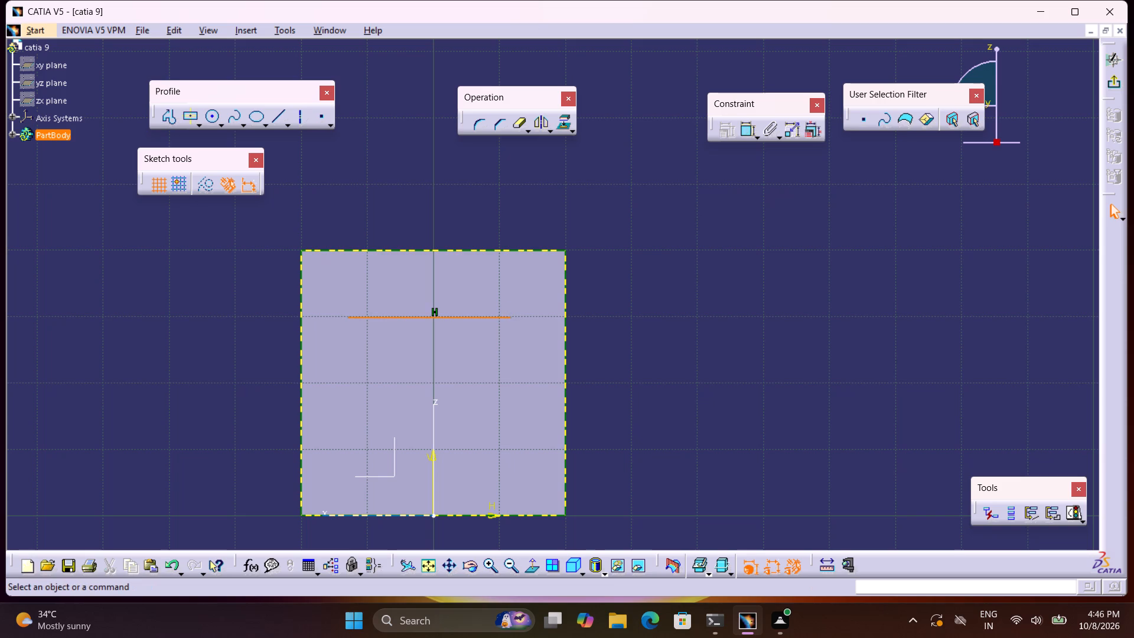
Draw a horizontal profile line inward along the top edge from each upper corner of the face, the right-hand one about 11.7 mm long.
{"action": "left_click", "coordinate": [167, 118]}
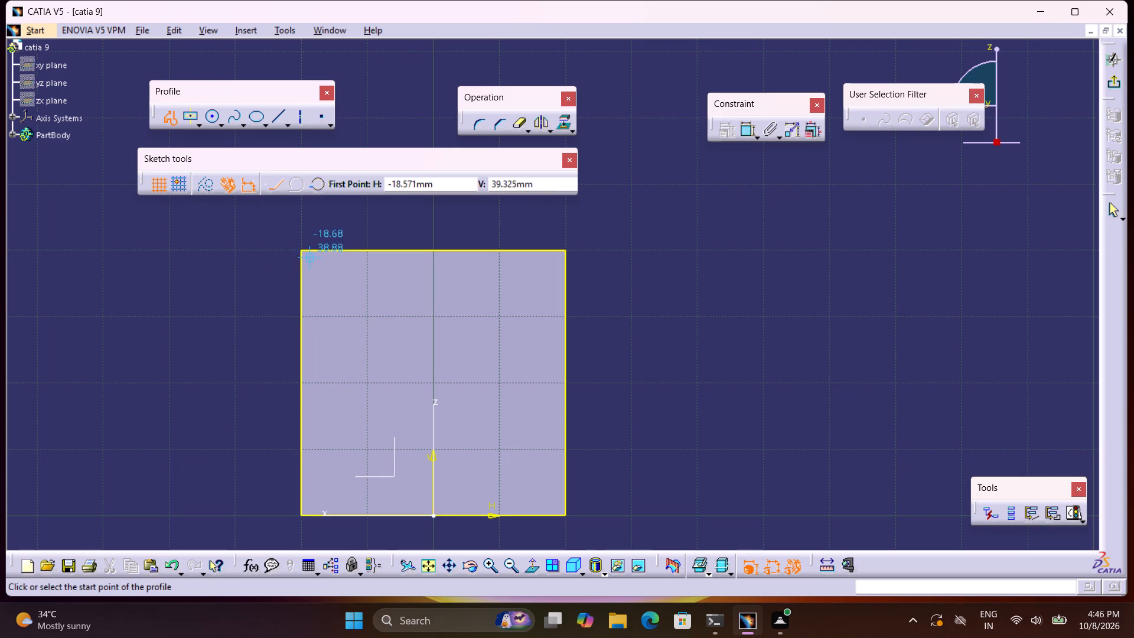
{"action": "left_click", "coordinate": [301, 250]}
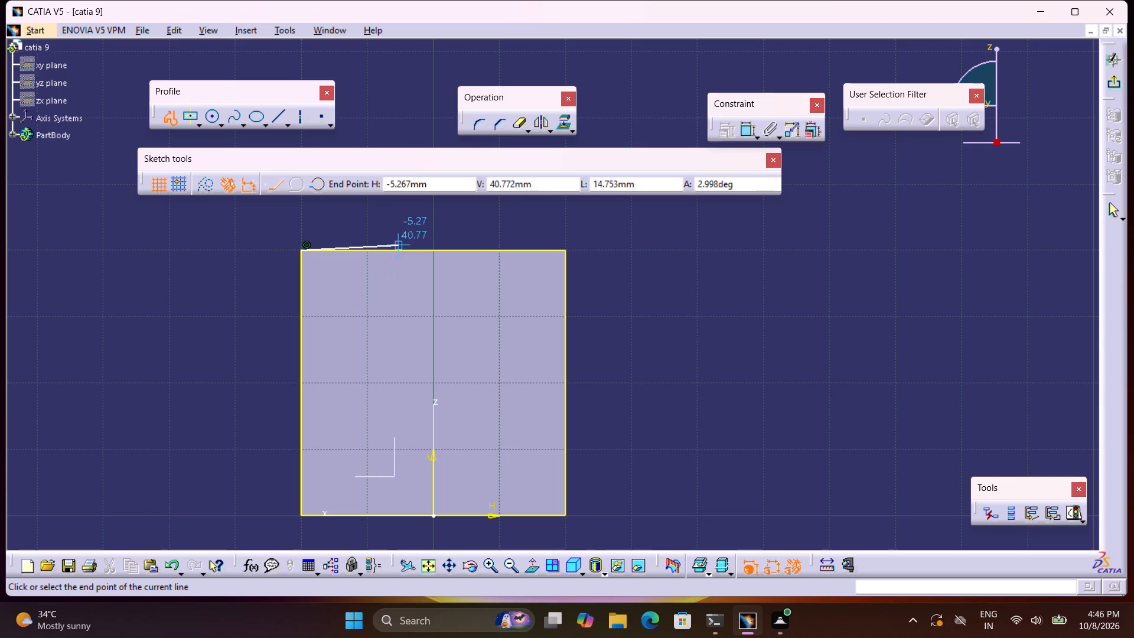
{"action": "left_click", "coordinate": [385, 248]}
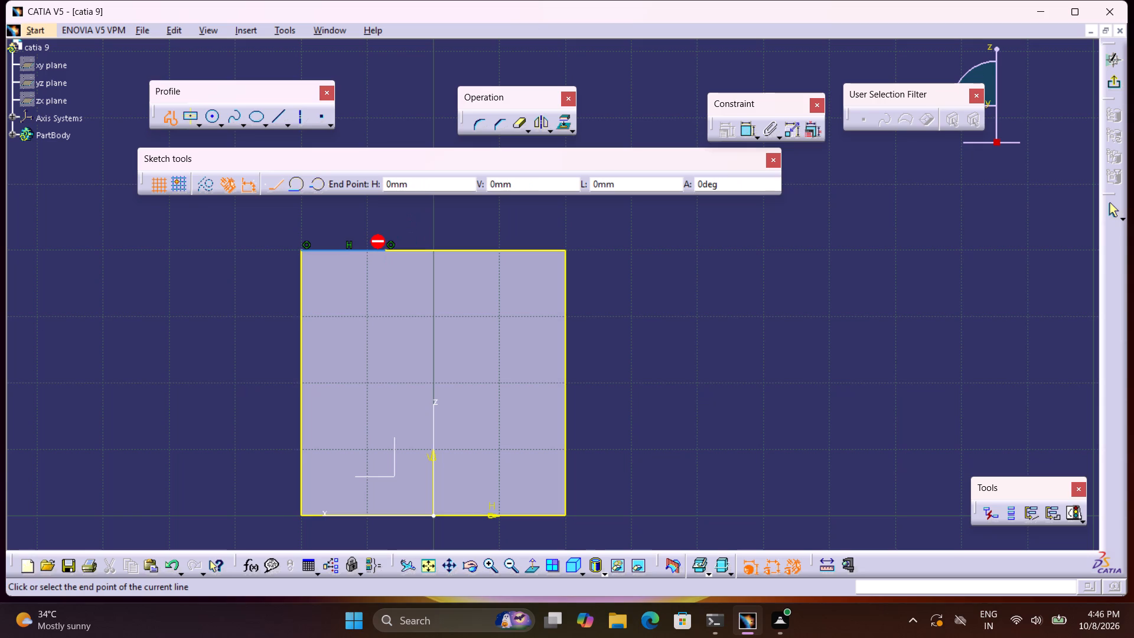
{"action": "left_click", "coordinate": [172, 128]}
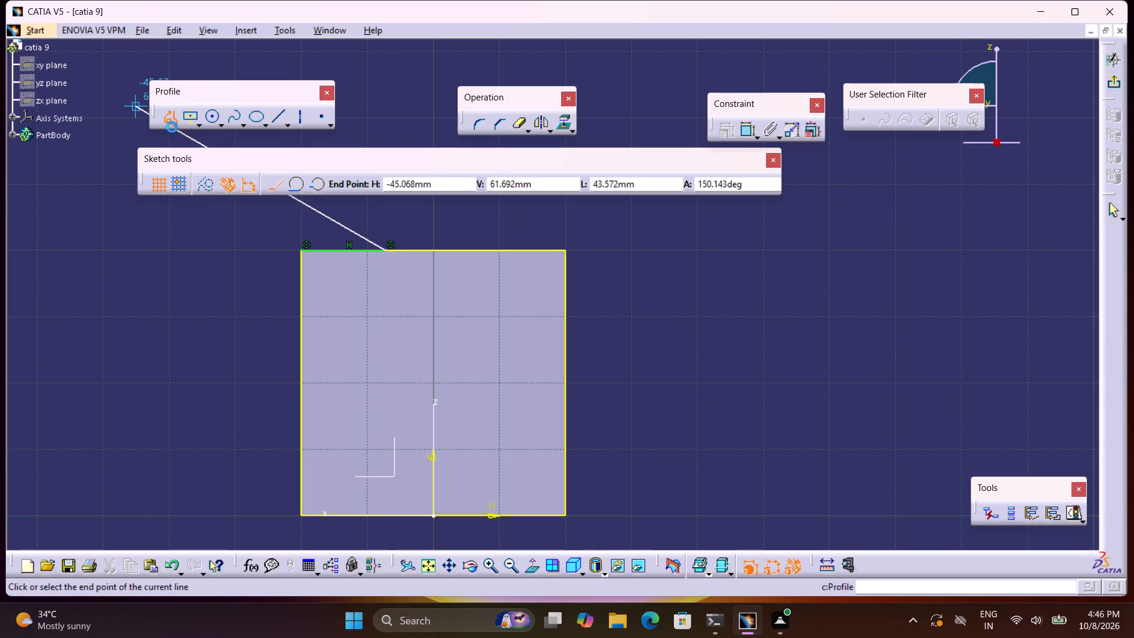
{"action": "left_click", "coordinate": [171, 116]}
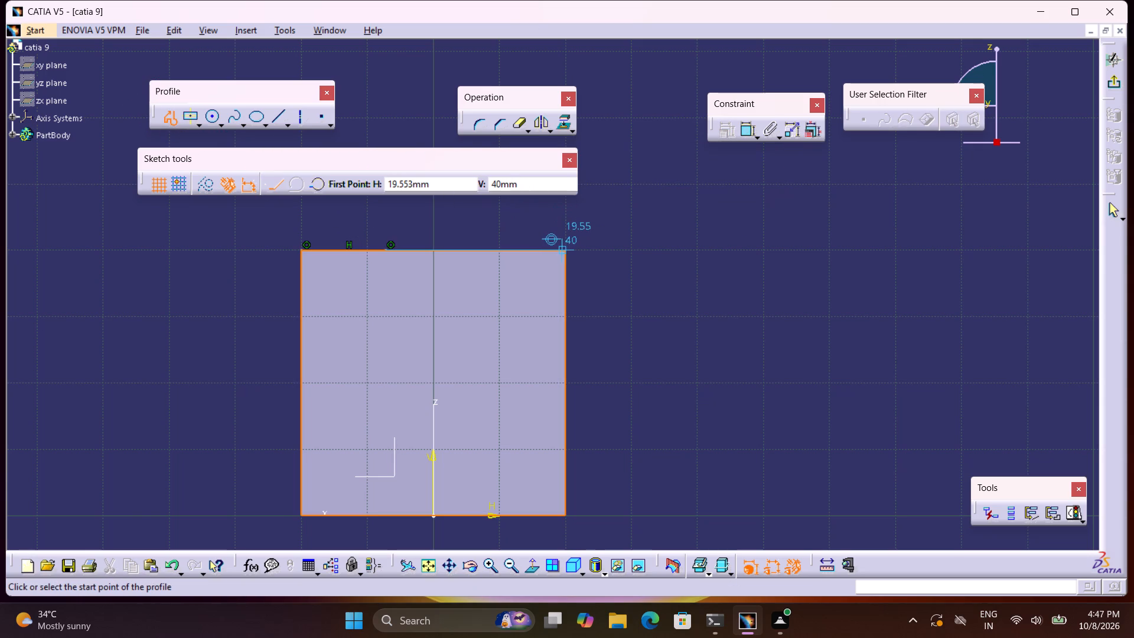
{"action": "left_click", "coordinate": [567, 249]}
{"action": "left_click", "coordinate": [488, 249]}
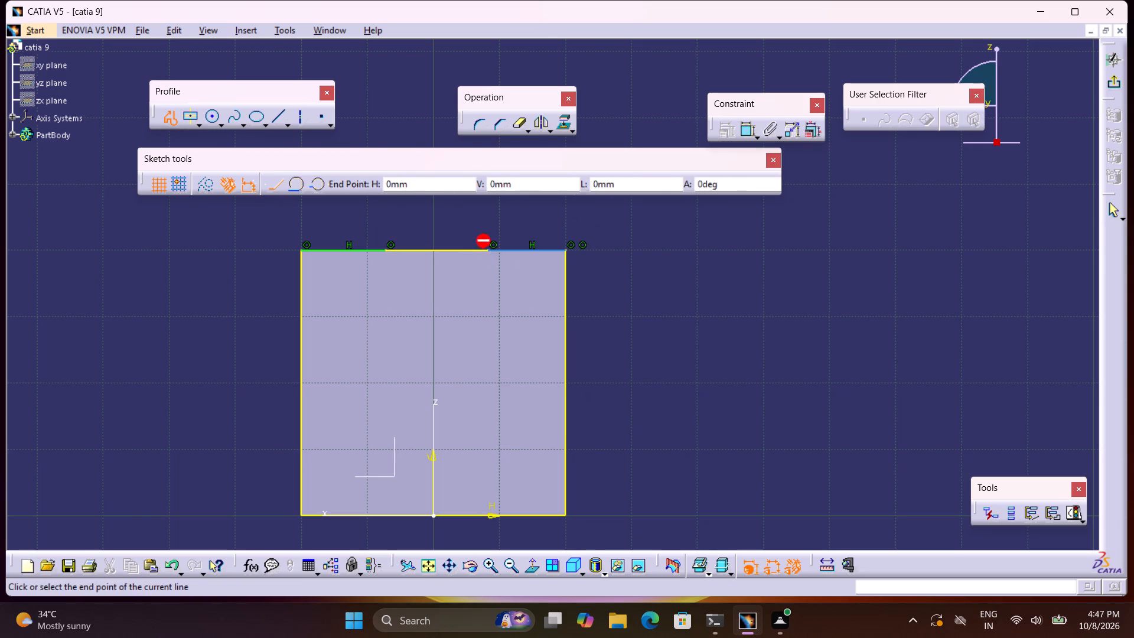
Dimension the right-hand line on the face's top edge and set its length to 8 mm.
{"action": "left_click", "coordinate": [744, 134]}
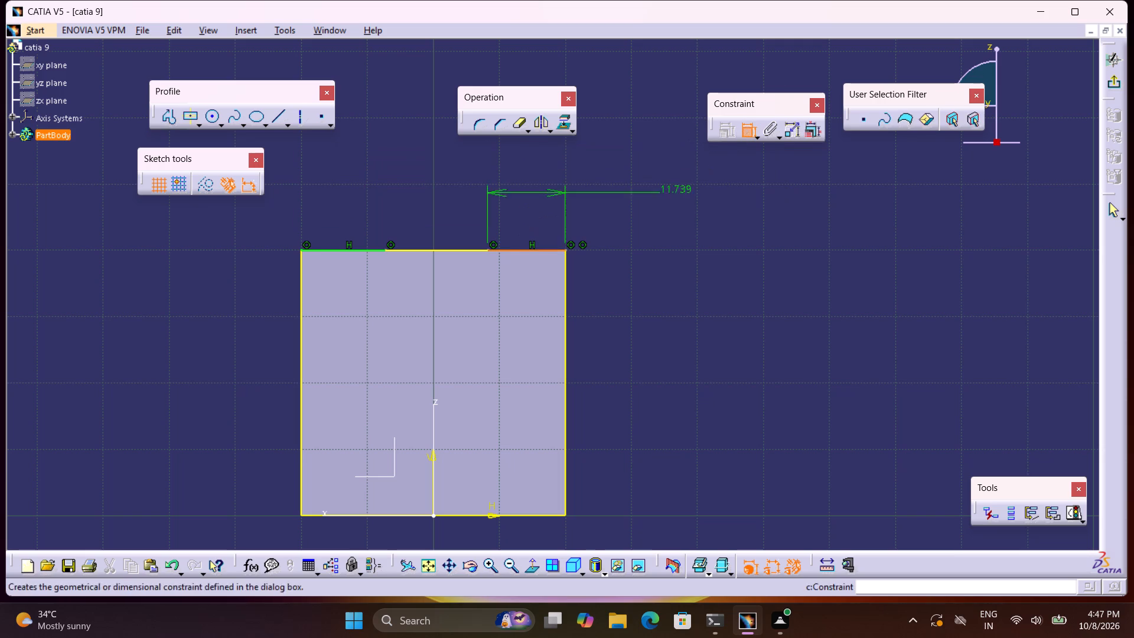
{"action": "left_click", "coordinate": [540, 216]}
{"action": "double_click", "coordinate": [553, 213]}
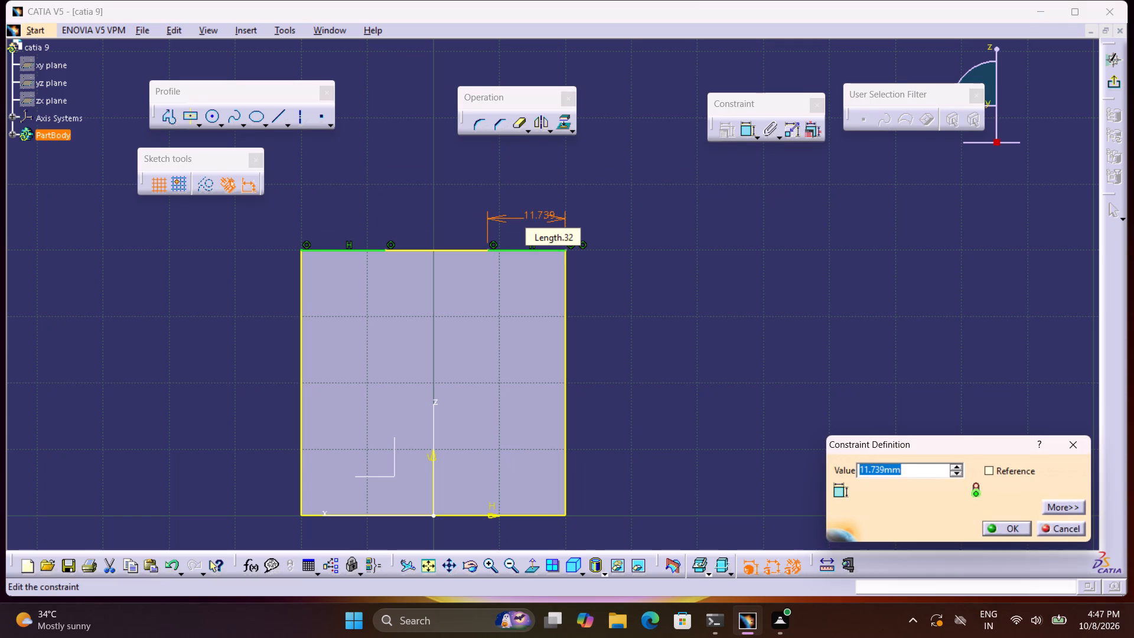
{"action": "key", "text": "i"}
{"action": "key", "text": "BackSpace"}
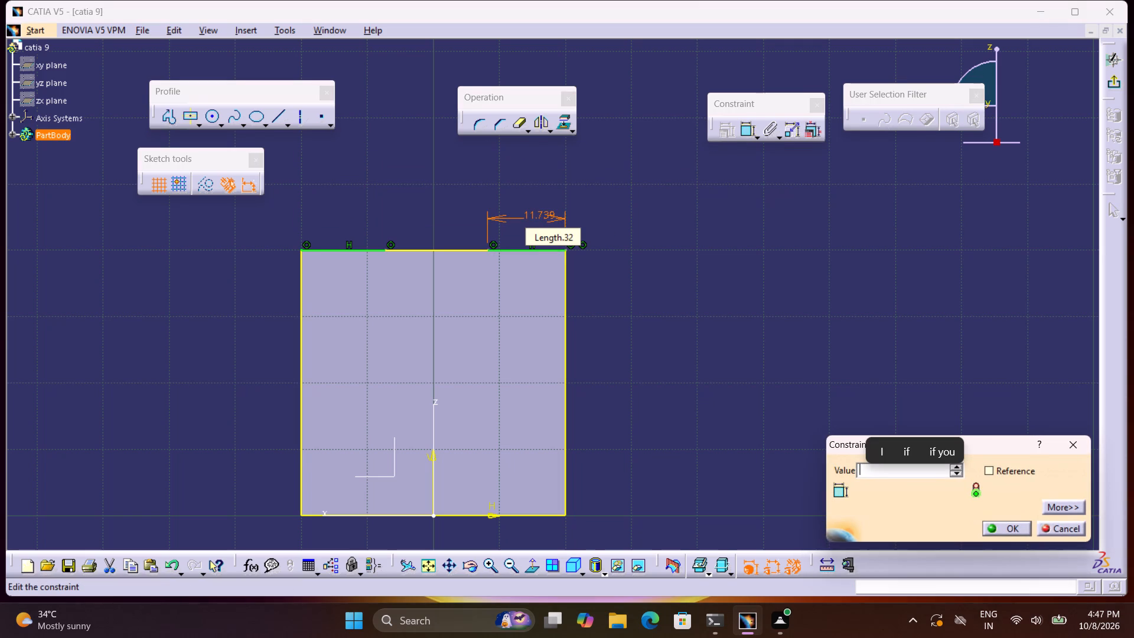
{"action": "key", "text": "8"}
{"action": "key", "text": "Return"}
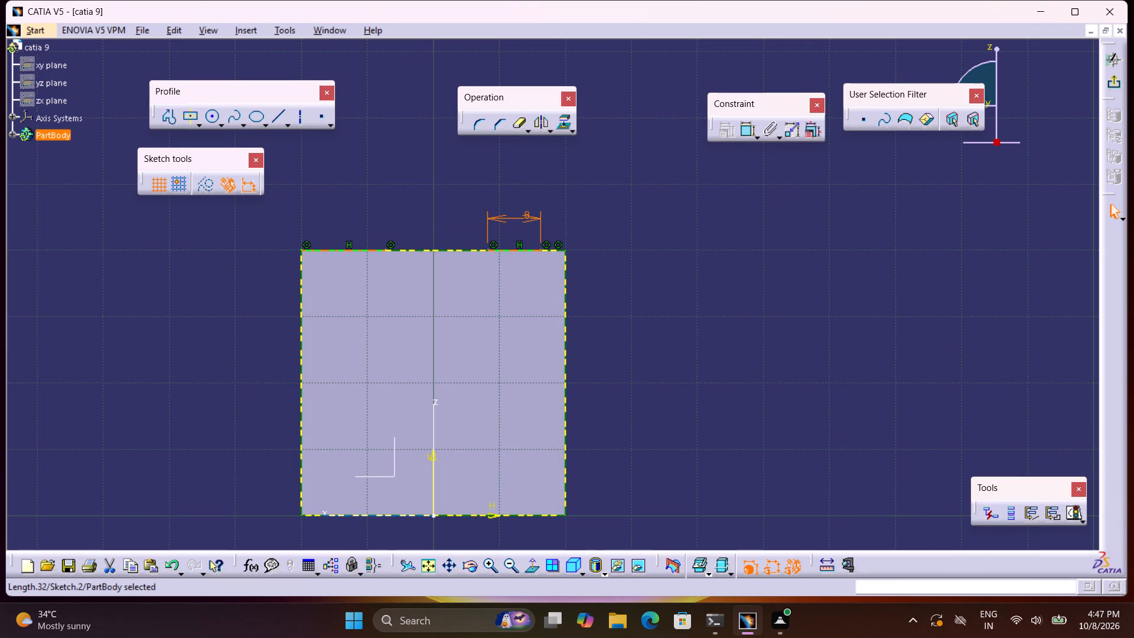
Move the 8 mm line along the top edge until its outer end meets the face's upper-right corner.
{"action": "left_click_drag", "start_coordinate": [534, 250], "coordinate": [548, 257]}
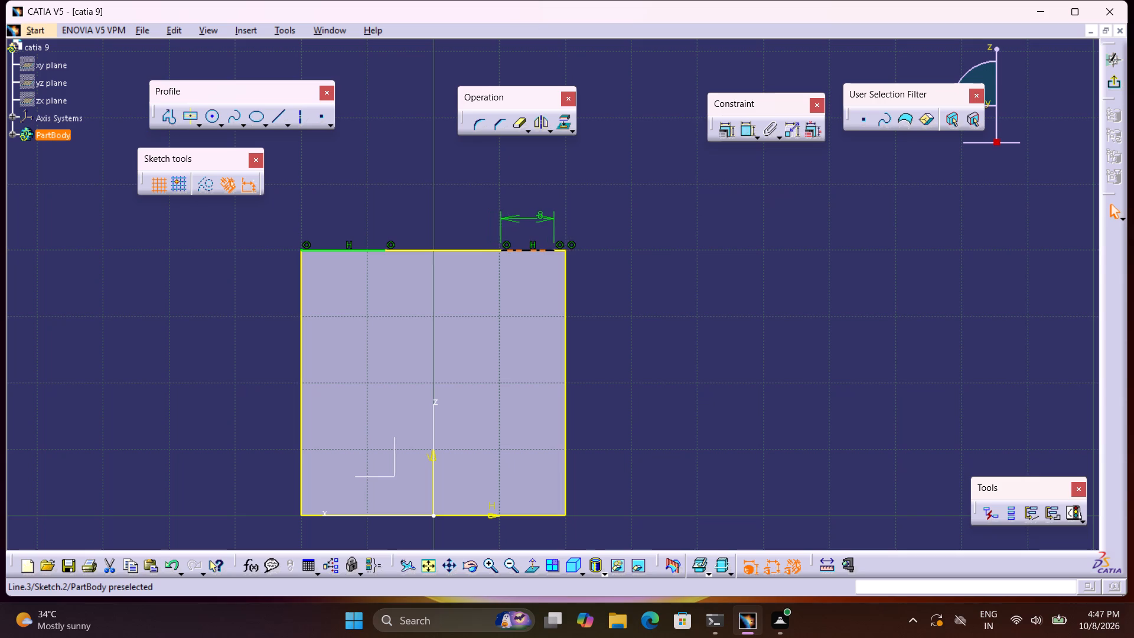
{"action": "left_click_drag", "start_coordinate": [548, 257], "coordinate": [558, 264]}
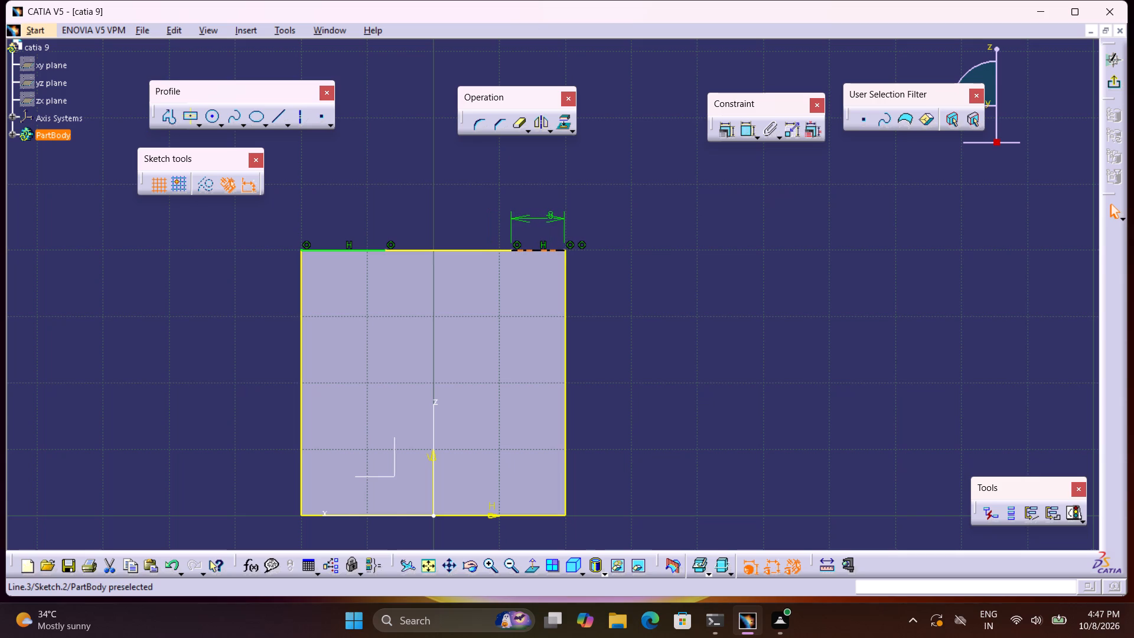
{"action": "left_click_drag", "start_coordinate": [558, 264], "coordinate": [558, 265]}
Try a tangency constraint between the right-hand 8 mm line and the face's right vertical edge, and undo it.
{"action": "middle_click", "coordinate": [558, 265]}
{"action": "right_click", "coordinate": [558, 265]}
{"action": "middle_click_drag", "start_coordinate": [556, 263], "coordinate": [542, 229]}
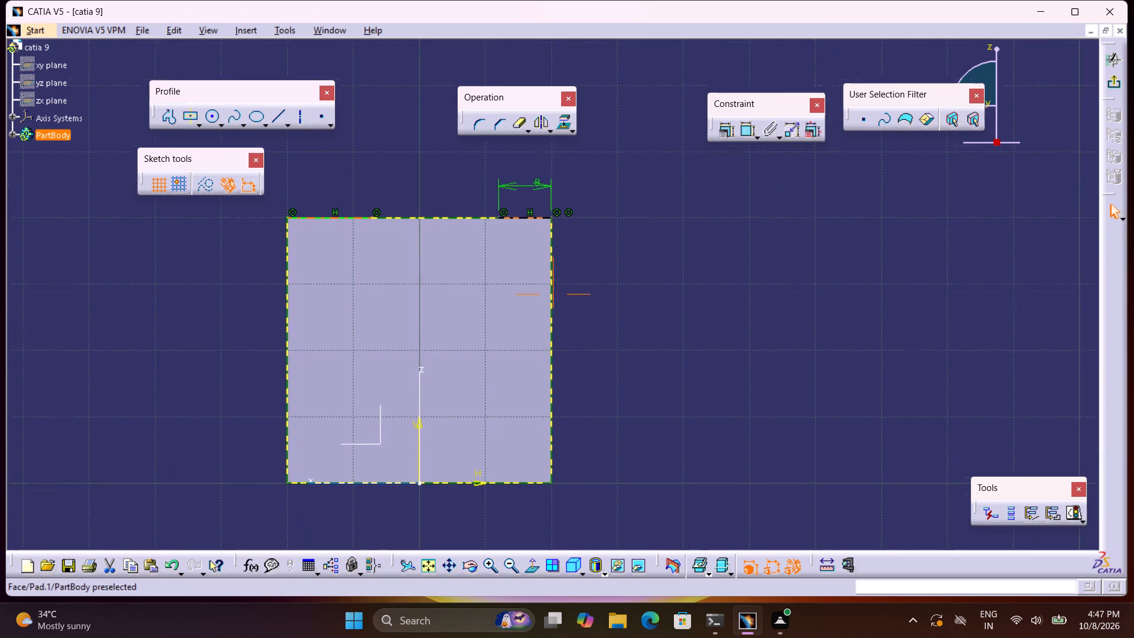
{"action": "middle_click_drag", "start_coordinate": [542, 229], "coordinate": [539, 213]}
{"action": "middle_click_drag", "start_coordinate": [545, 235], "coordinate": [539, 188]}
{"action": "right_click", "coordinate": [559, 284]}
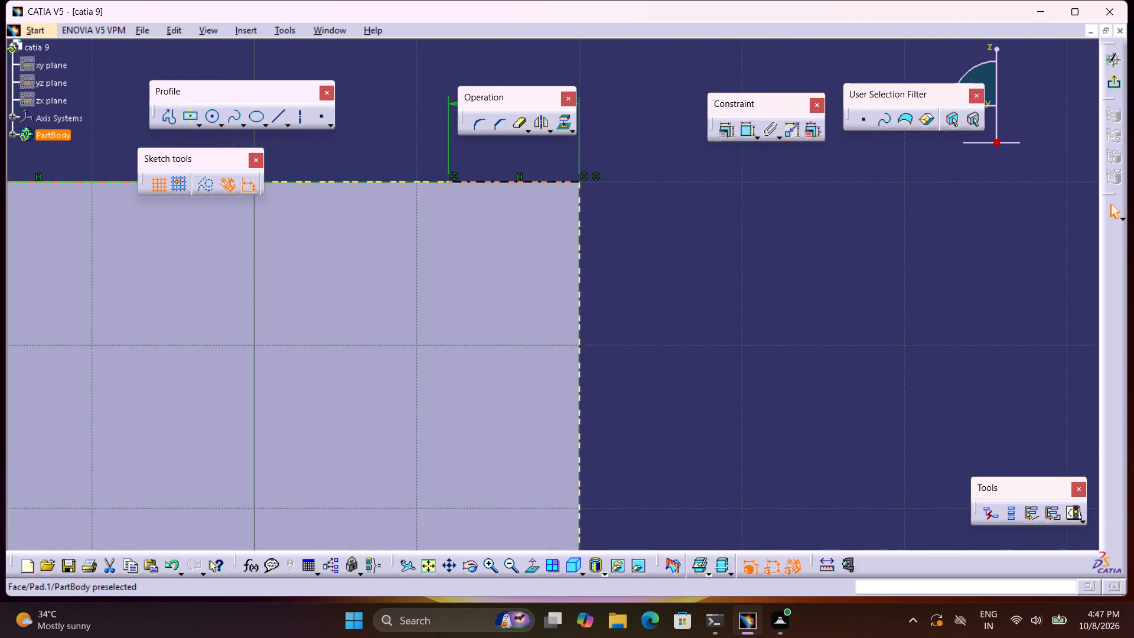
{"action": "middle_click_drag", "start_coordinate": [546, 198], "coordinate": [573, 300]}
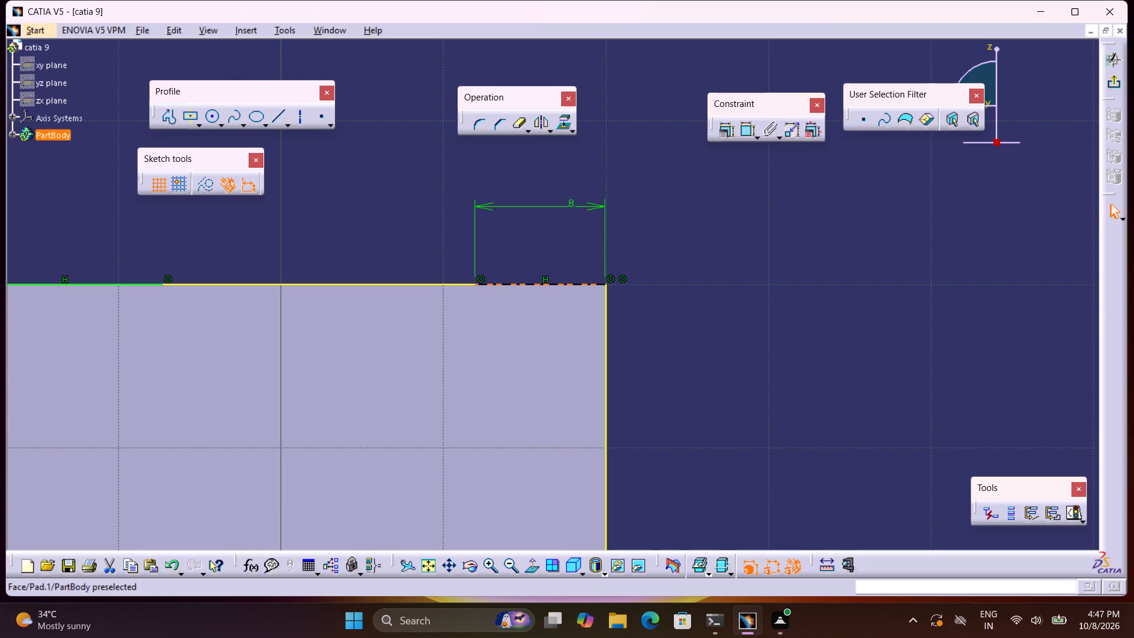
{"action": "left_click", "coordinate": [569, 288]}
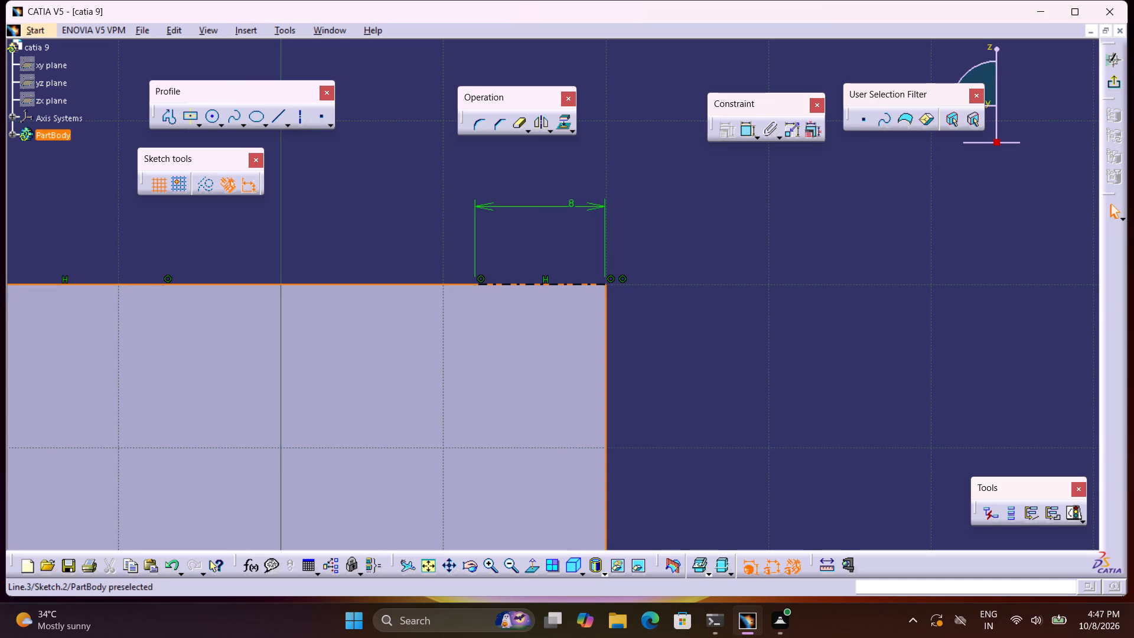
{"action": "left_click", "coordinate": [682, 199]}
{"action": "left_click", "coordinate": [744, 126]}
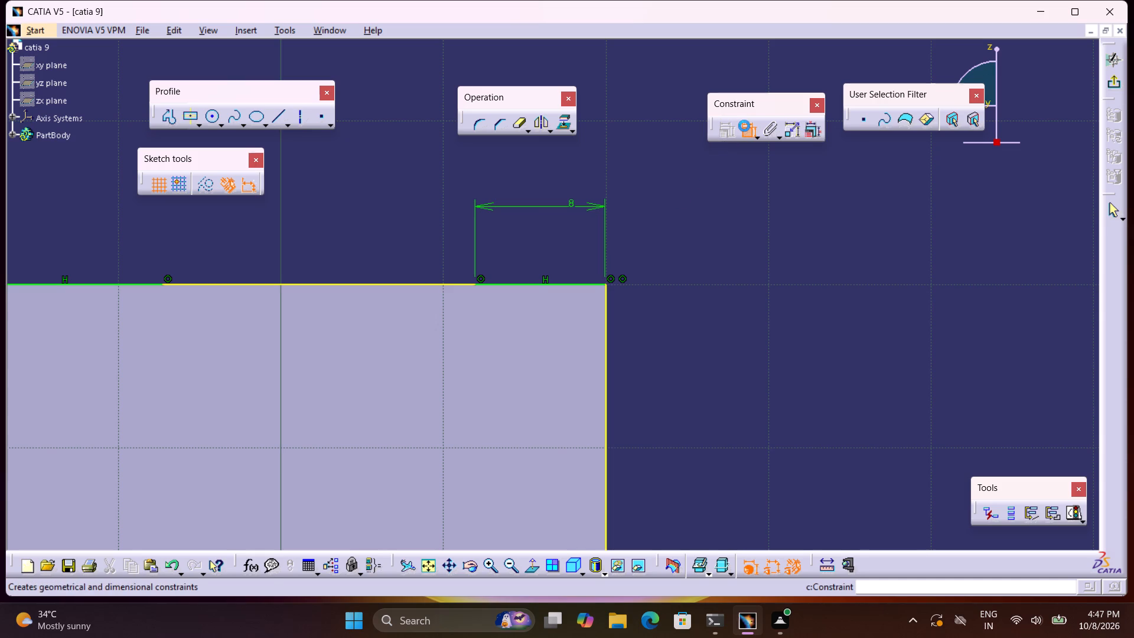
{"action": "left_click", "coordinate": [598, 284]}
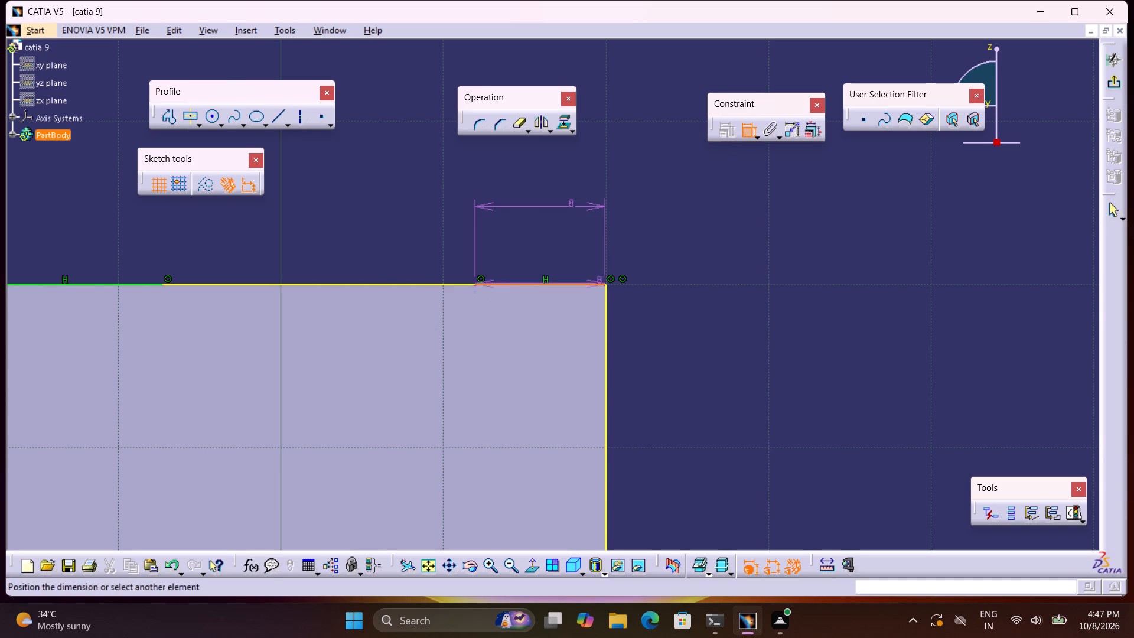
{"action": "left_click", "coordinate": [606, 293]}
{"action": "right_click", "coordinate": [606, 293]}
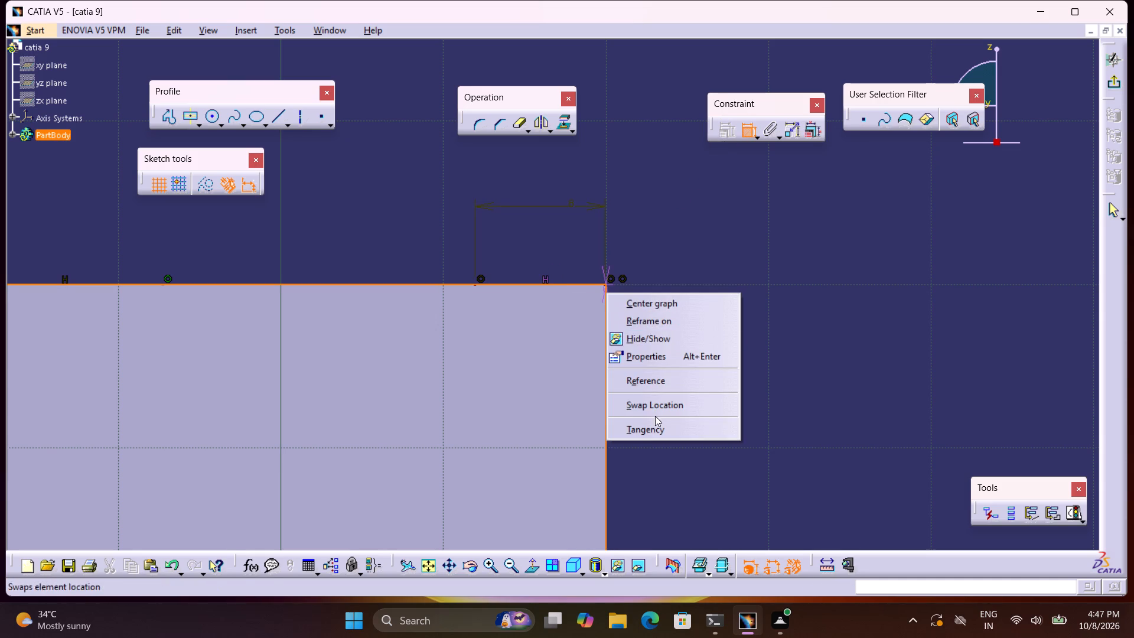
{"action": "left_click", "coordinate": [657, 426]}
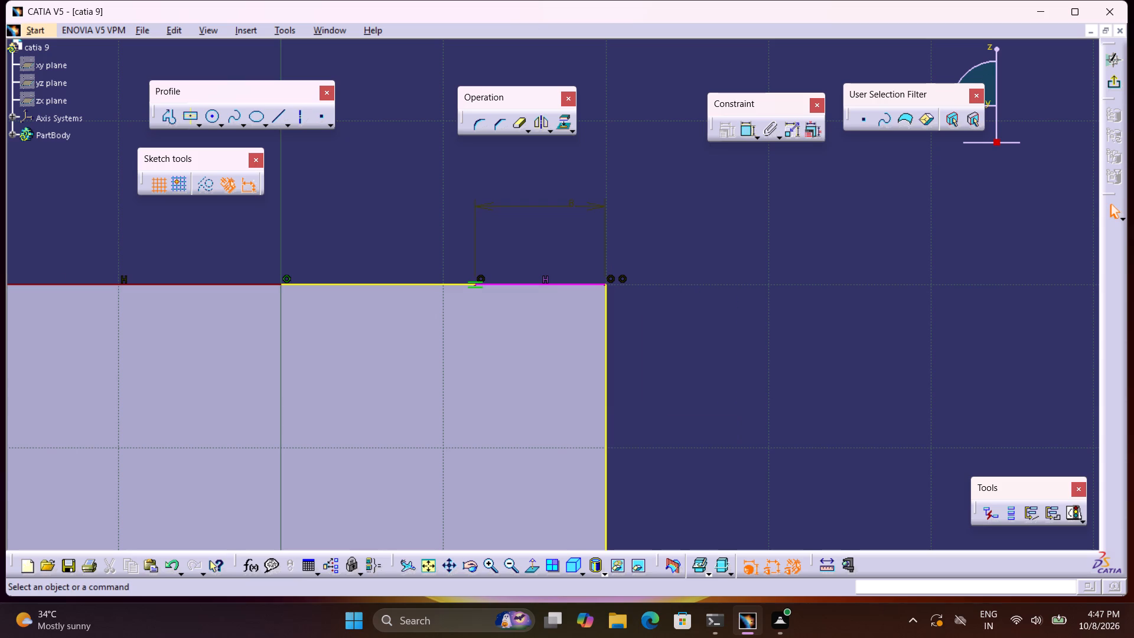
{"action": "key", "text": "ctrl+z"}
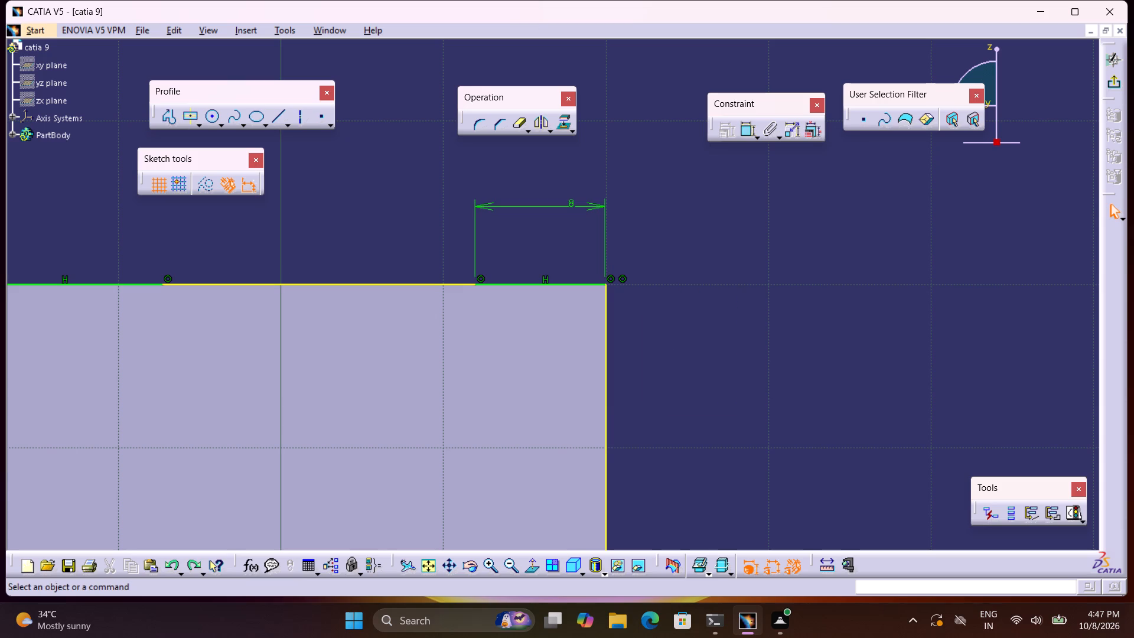
Dimension the left-hand line on the face's top edge and set its length to 8 mm.
{"action": "middle_click_drag", "start_coordinate": [667, 290], "coordinate": [693, 316]}
{"action": "middle_click_drag", "start_coordinate": [524, 374], "coordinate": [856, 313]}
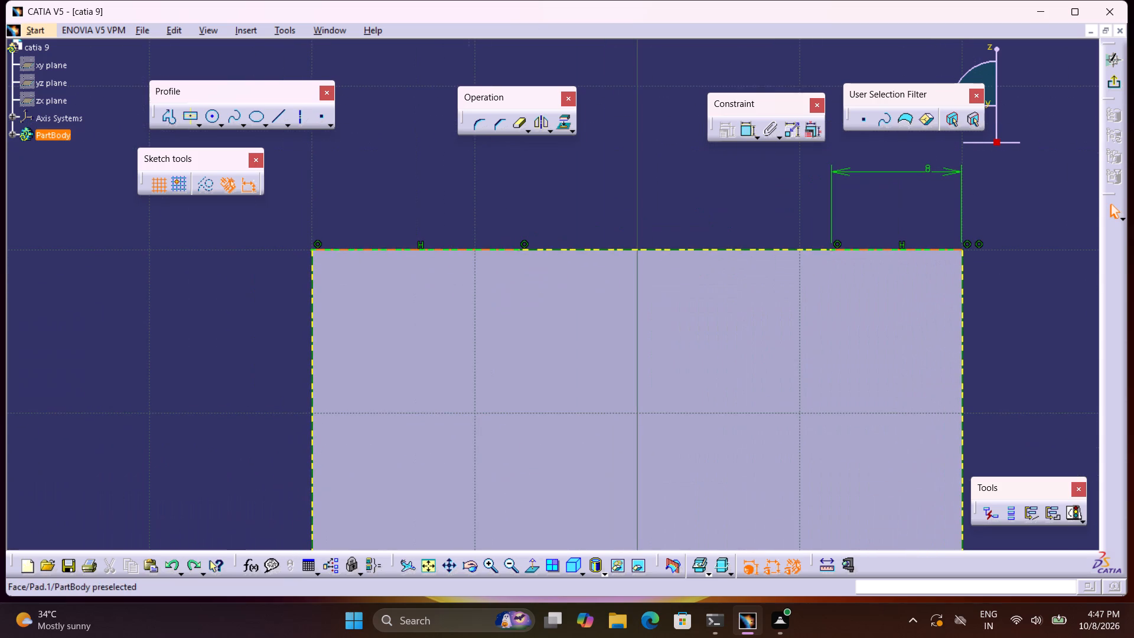
{"action": "left_click", "coordinate": [748, 135]}
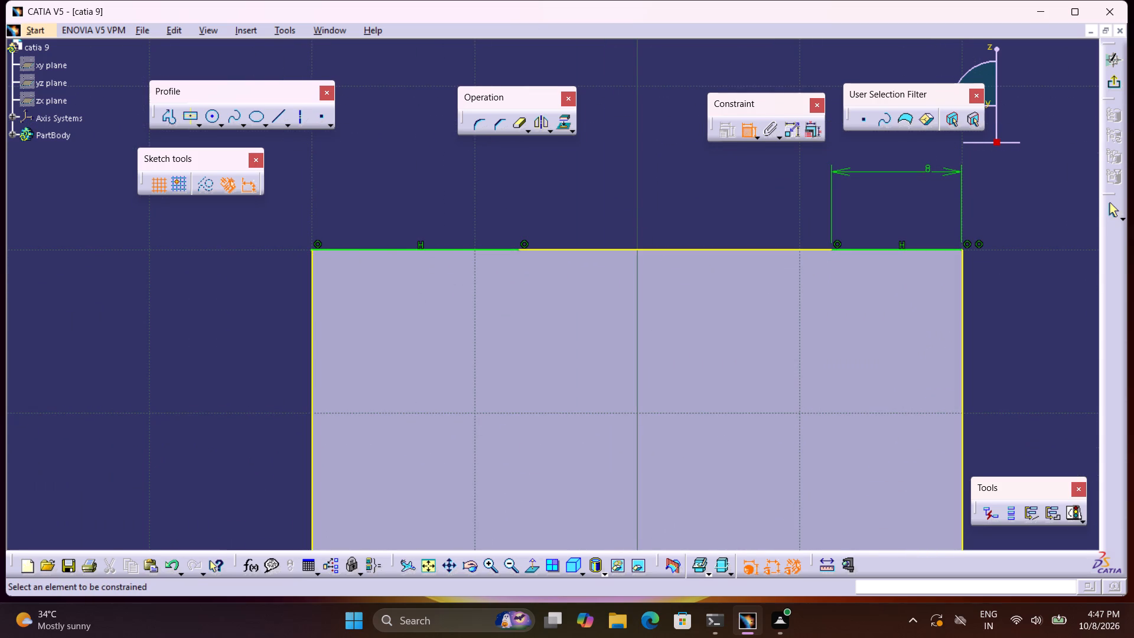
{"action": "left_click", "coordinate": [405, 250]}
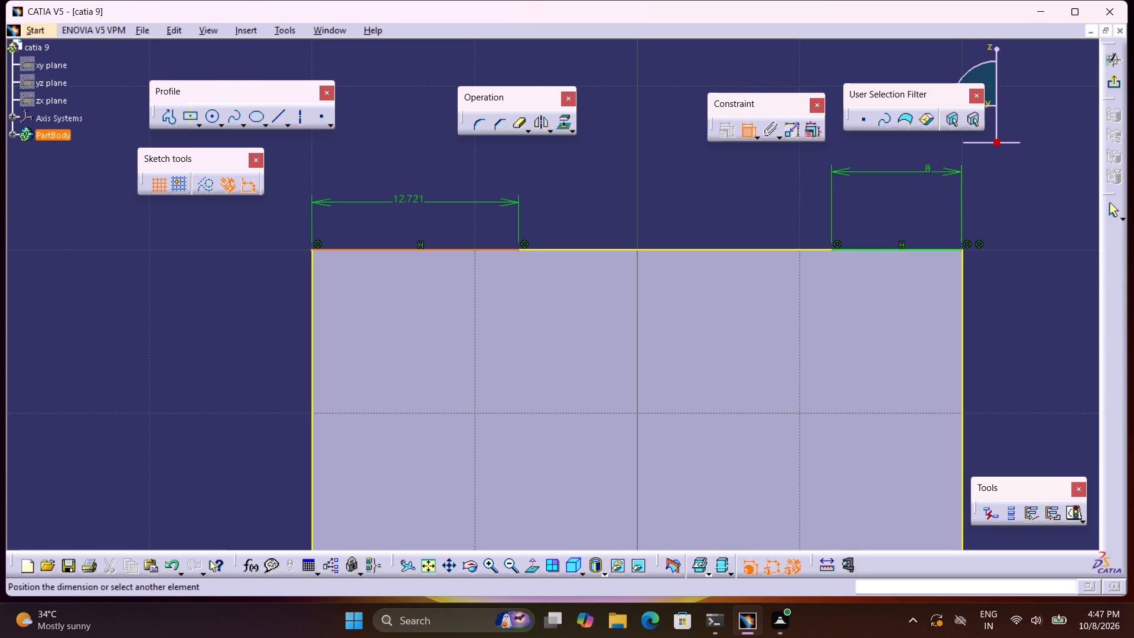
{"action": "left_click", "coordinate": [411, 197]}
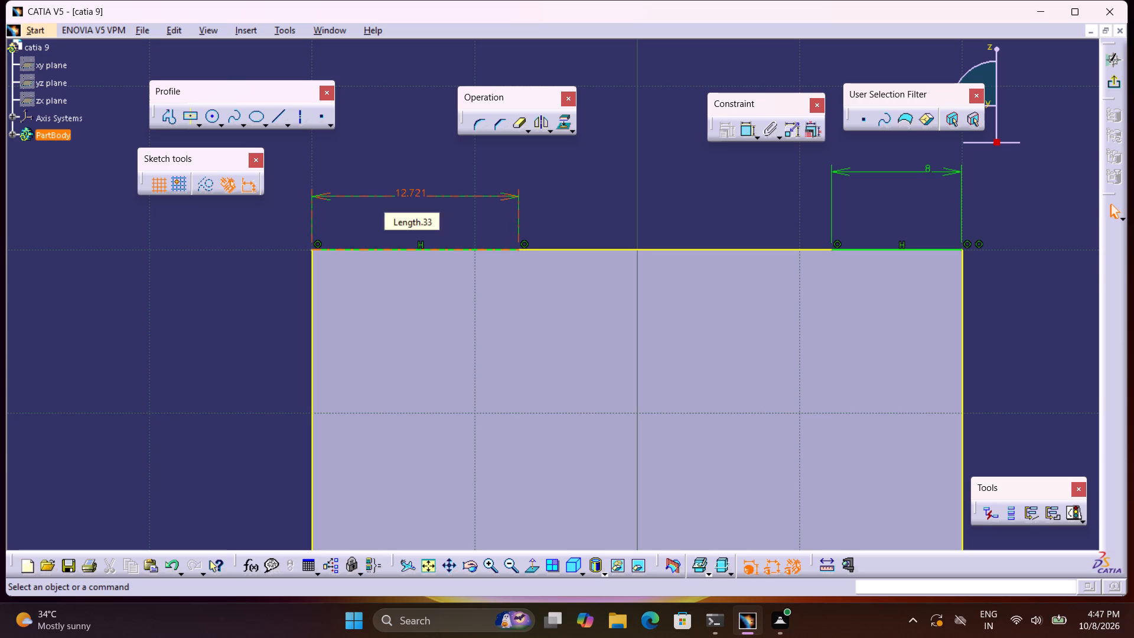
{"action": "double_click", "coordinate": [412, 194]}
{"action": "key", "text": "8"}
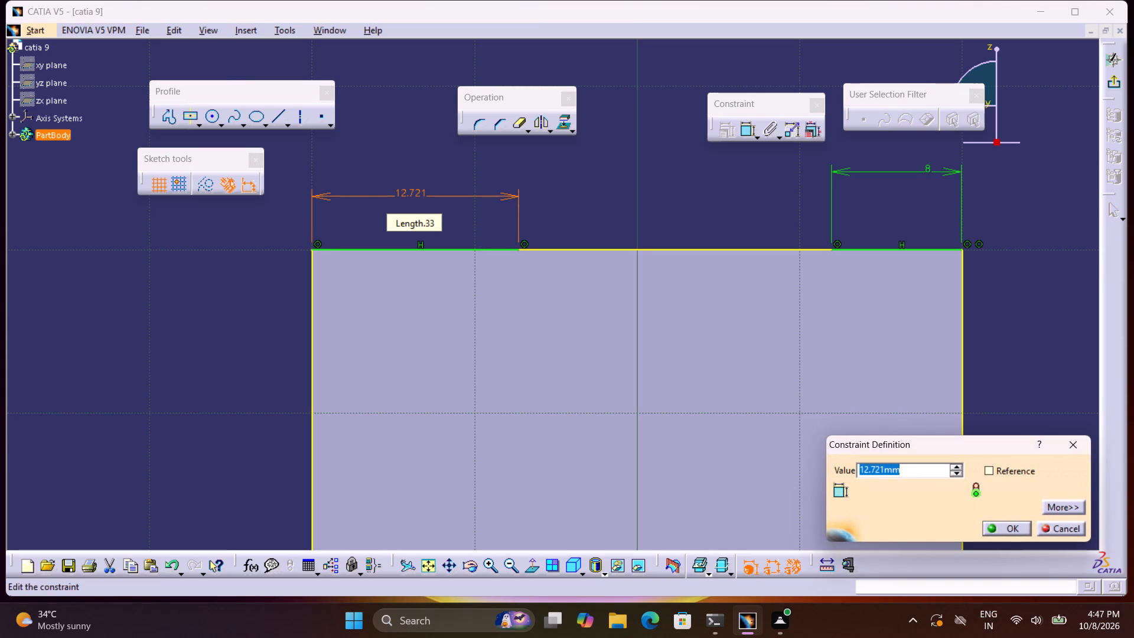
{"action": "key", "text": "Return"}
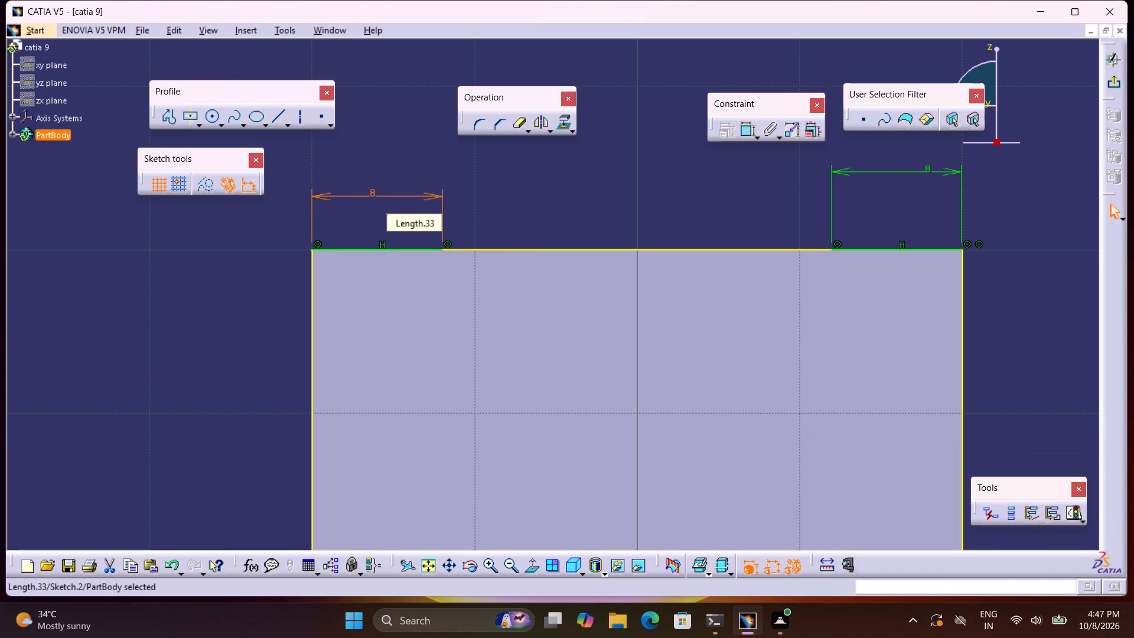
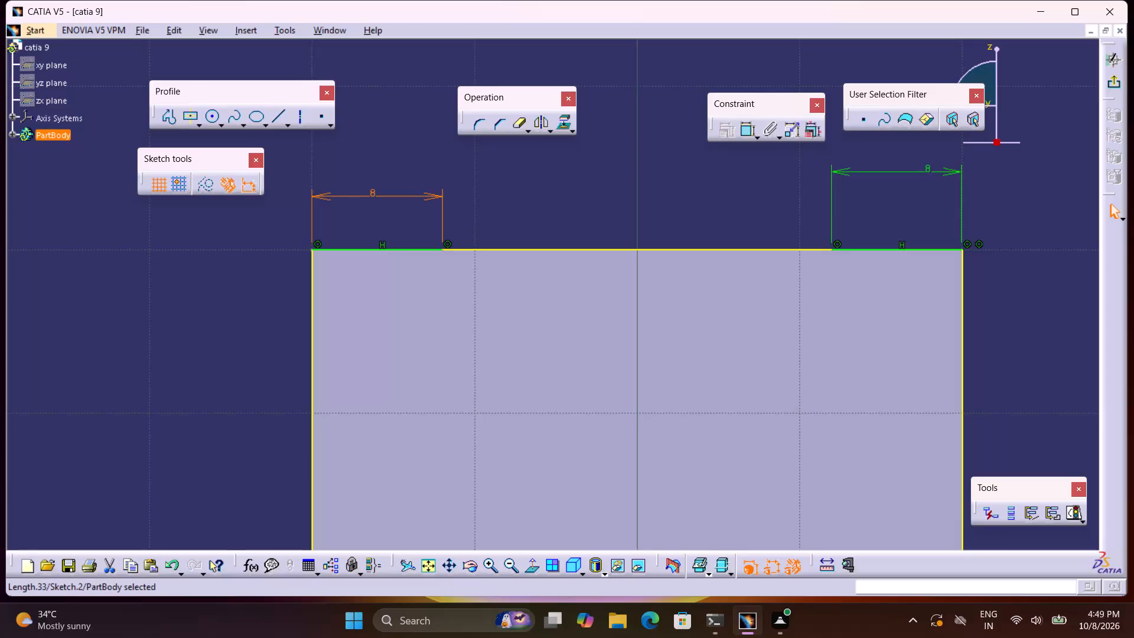
Set the lengths of both 8 mm lines on the face's top edge to 9 mm.
{"action": "double_click", "coordinate": [357, 196]}
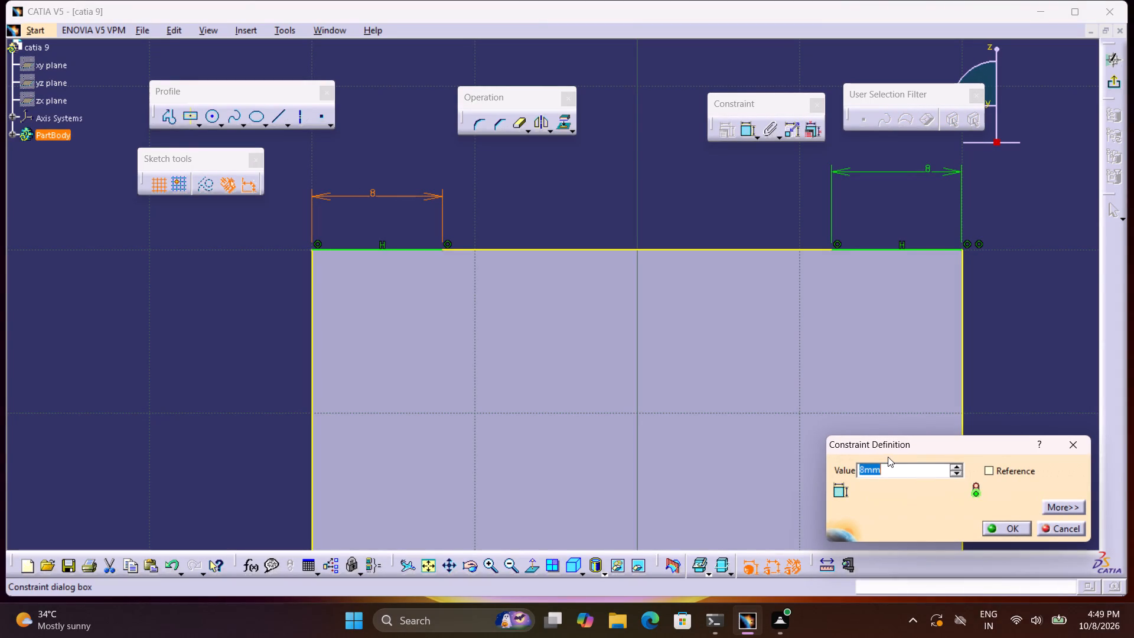
{"action": "type", "text": "18"}
{"action": "type", "text": "/2"}
{"action": "key", "text": "Return"}
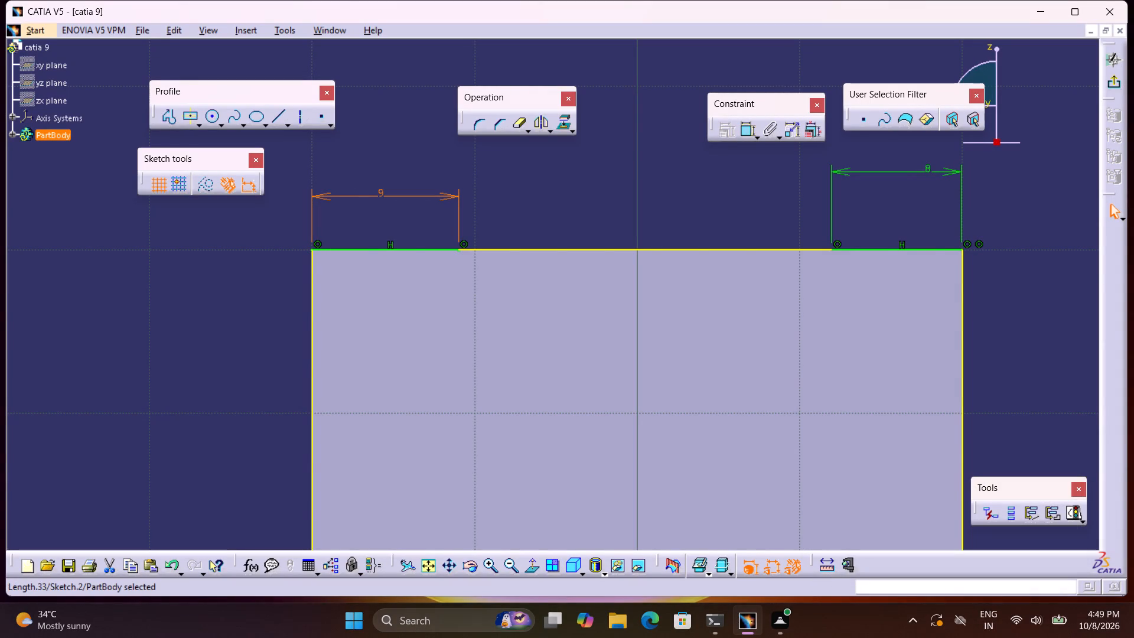
{"action": "double_click", "coordinate": [921, 171]}
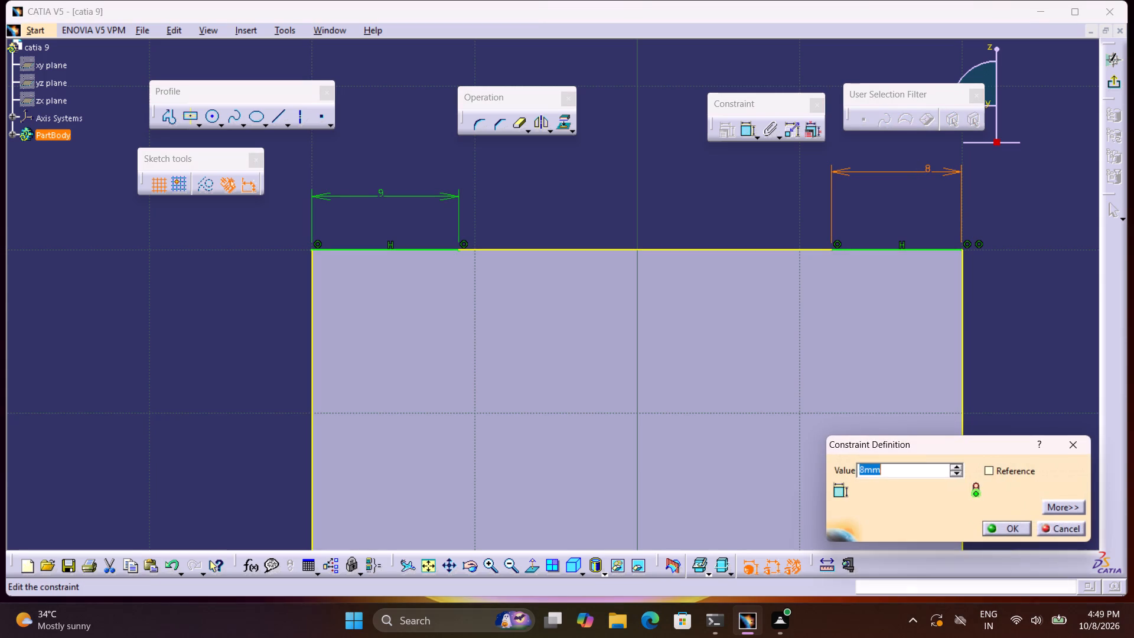
{"action": "key", "text": "9"}
{"action": "key", "text": "Return"}
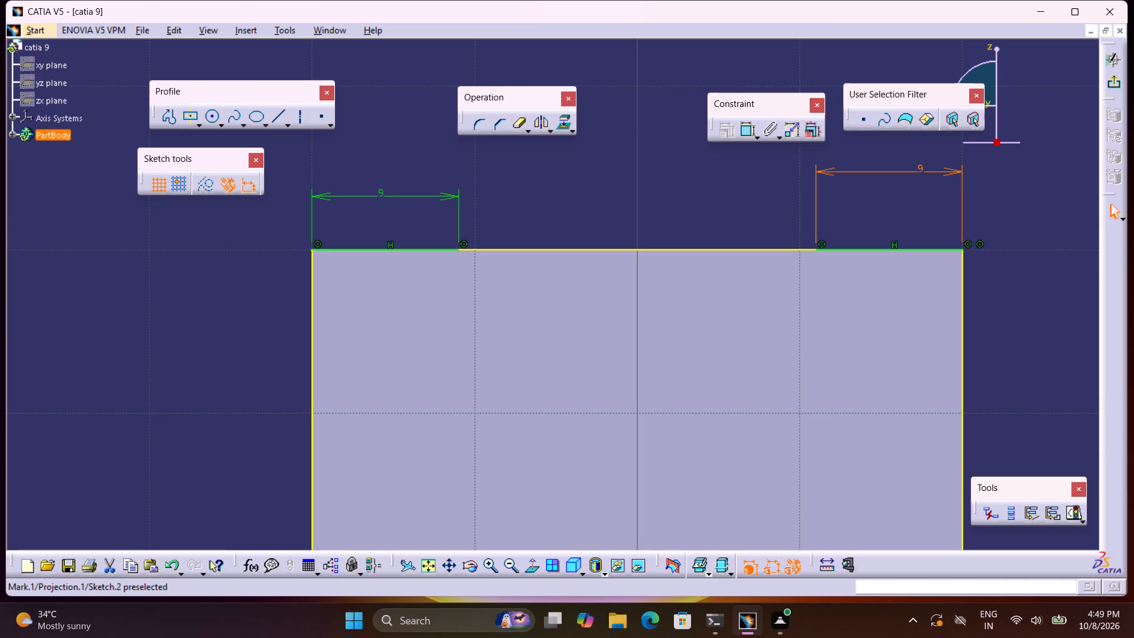
Sketch a horizontal line about 27 mm long across the face, roughly 6 mm below its top edge.
{"action": "left_click", "coordinate": [174, 112]}
{"action": "middle_click_drag", "start_coordinate": [495, 320], "coordinate": [494, 319]}
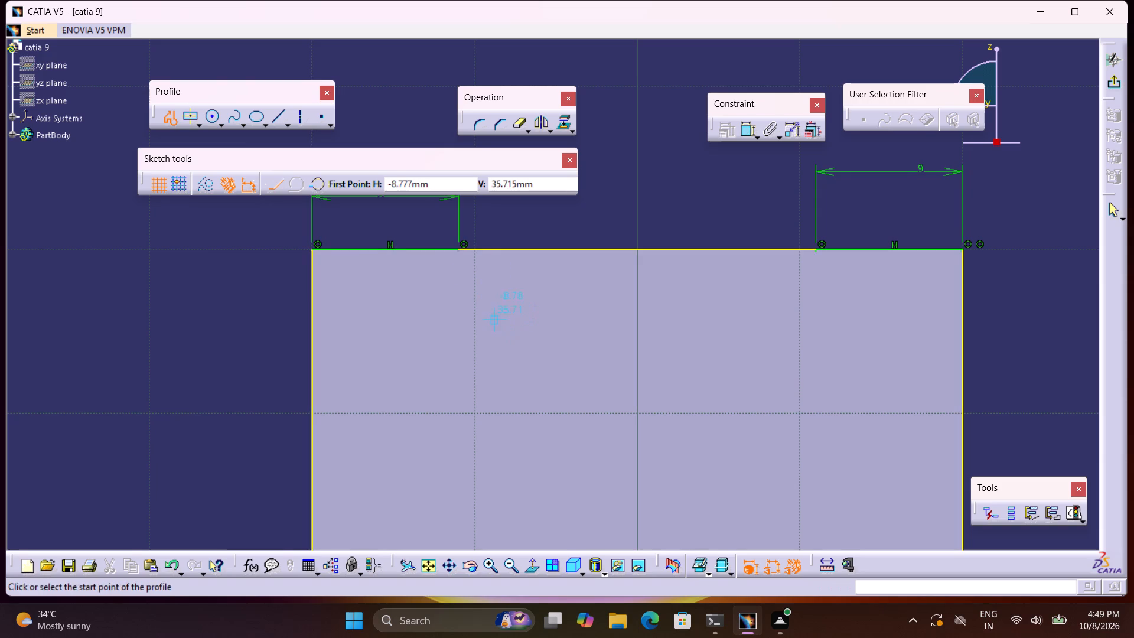
{"action": "middle_click_drag", "start_coordinate": [494, 319], "coordinate": [475, 302]}
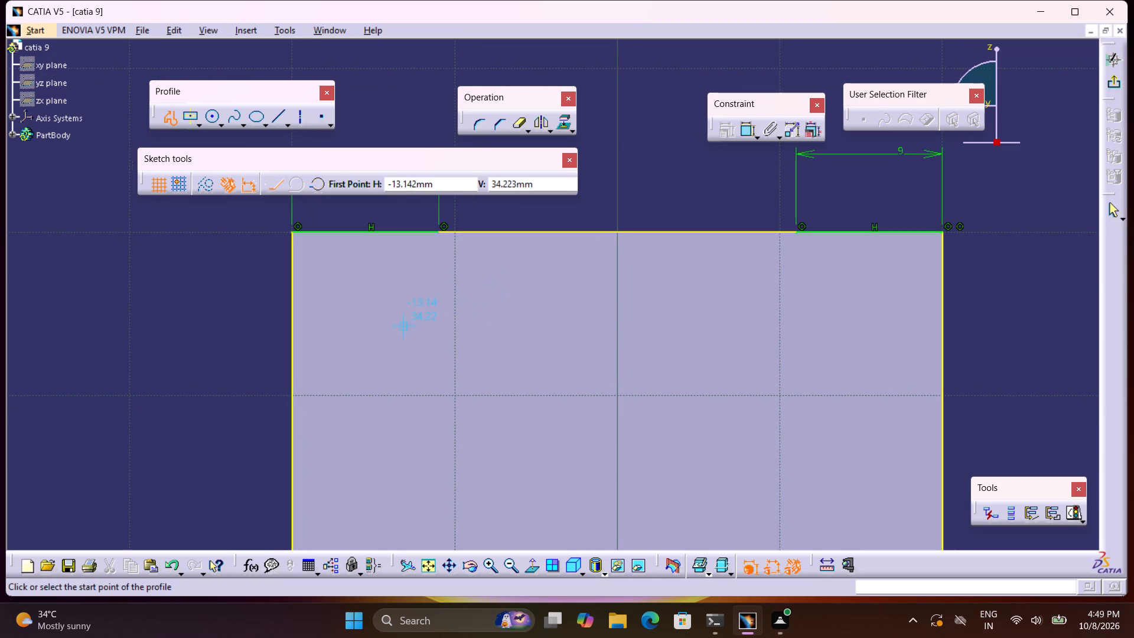
{"action": "left_click", "coordinate": [396, 327]}
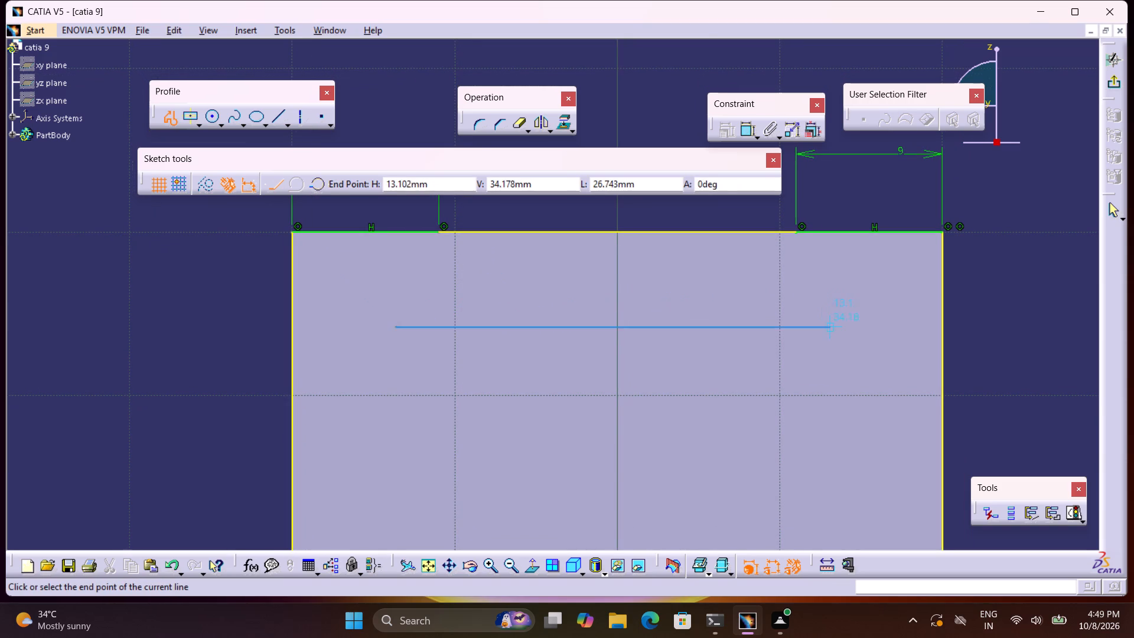
{"action": "left_click", "coordinate": [835, 327]}
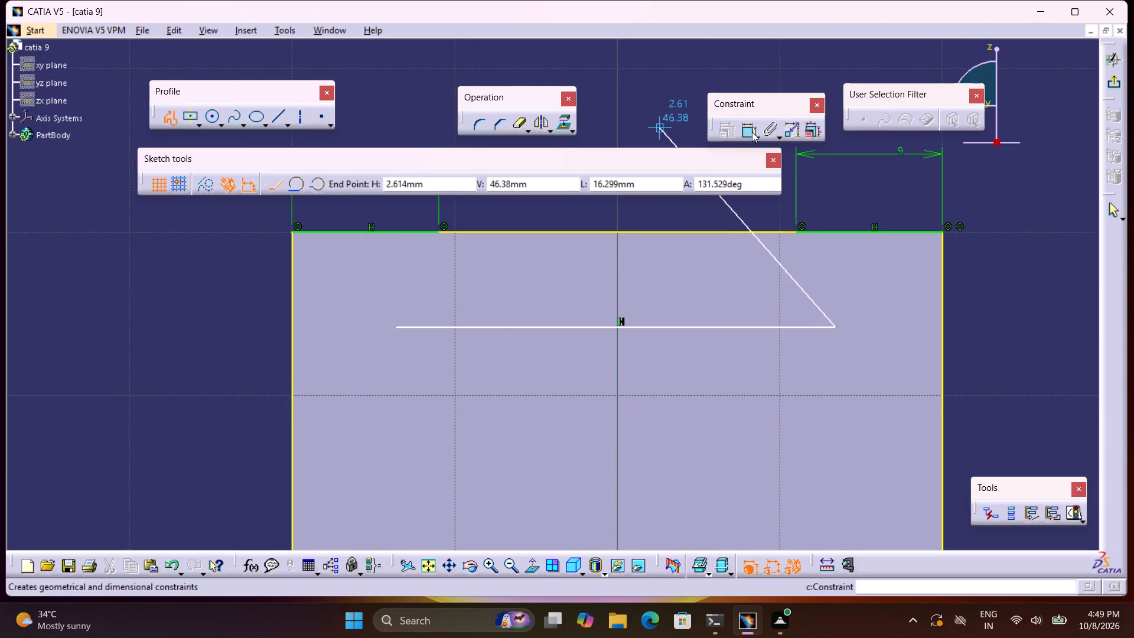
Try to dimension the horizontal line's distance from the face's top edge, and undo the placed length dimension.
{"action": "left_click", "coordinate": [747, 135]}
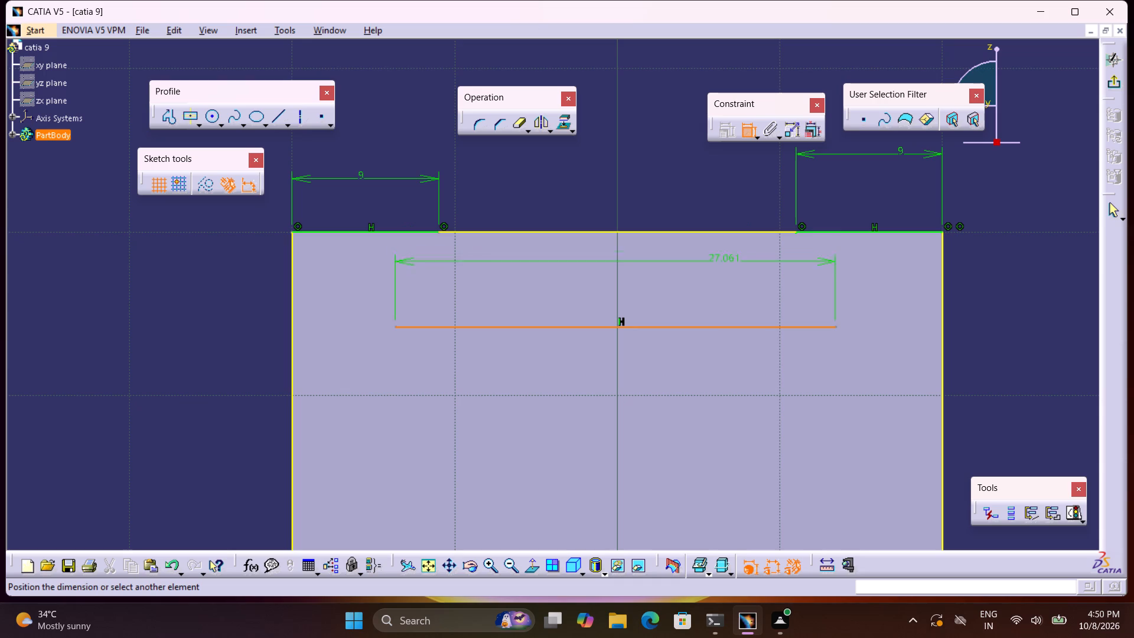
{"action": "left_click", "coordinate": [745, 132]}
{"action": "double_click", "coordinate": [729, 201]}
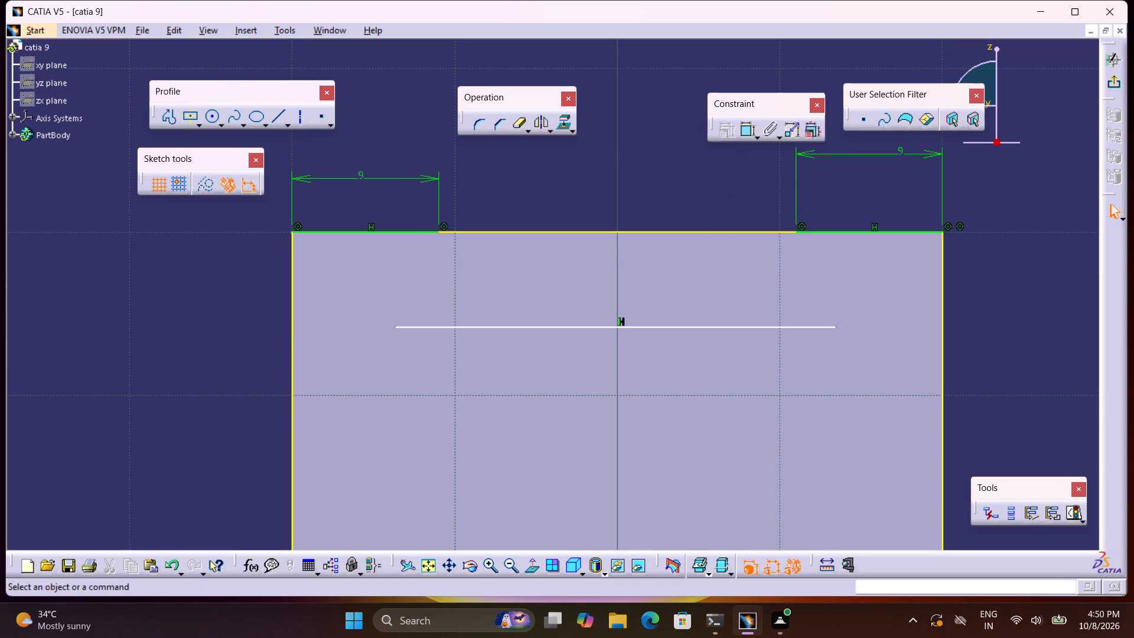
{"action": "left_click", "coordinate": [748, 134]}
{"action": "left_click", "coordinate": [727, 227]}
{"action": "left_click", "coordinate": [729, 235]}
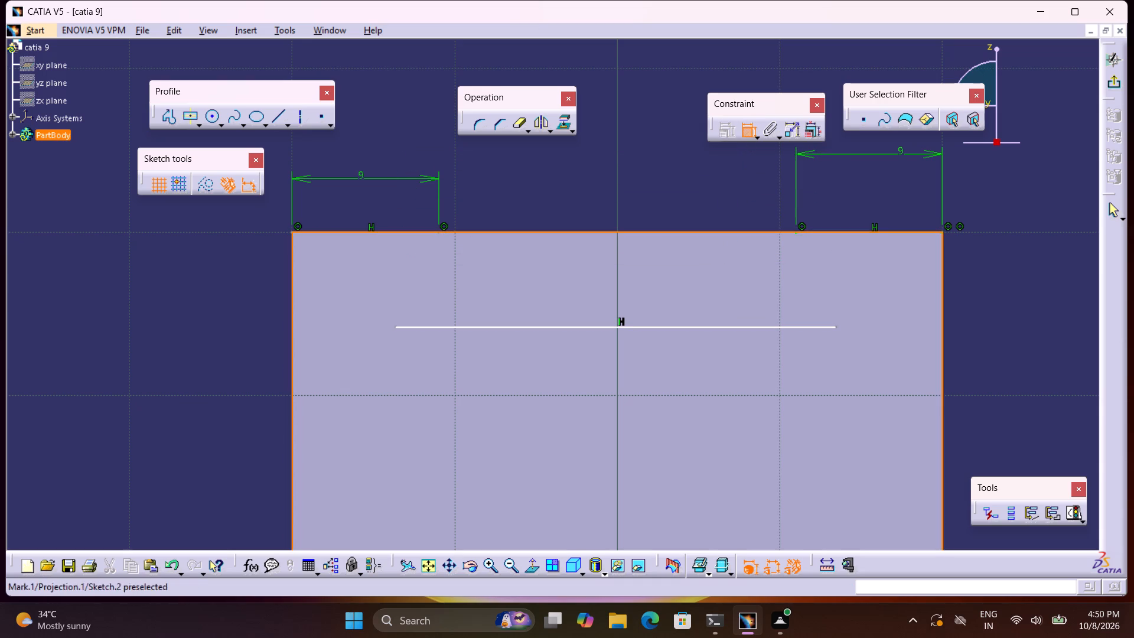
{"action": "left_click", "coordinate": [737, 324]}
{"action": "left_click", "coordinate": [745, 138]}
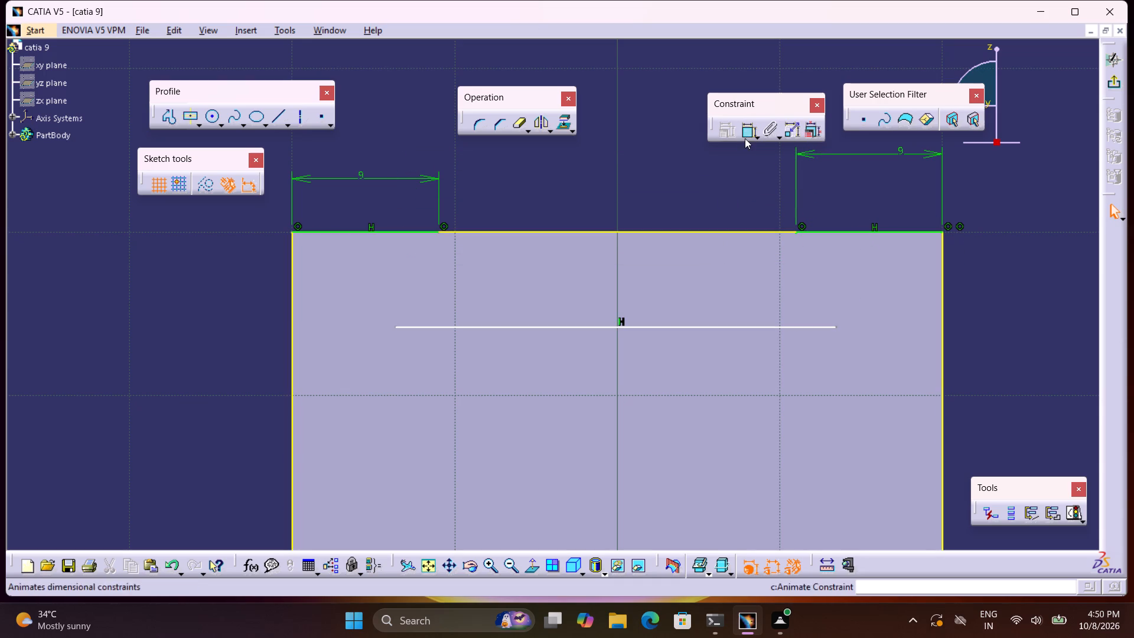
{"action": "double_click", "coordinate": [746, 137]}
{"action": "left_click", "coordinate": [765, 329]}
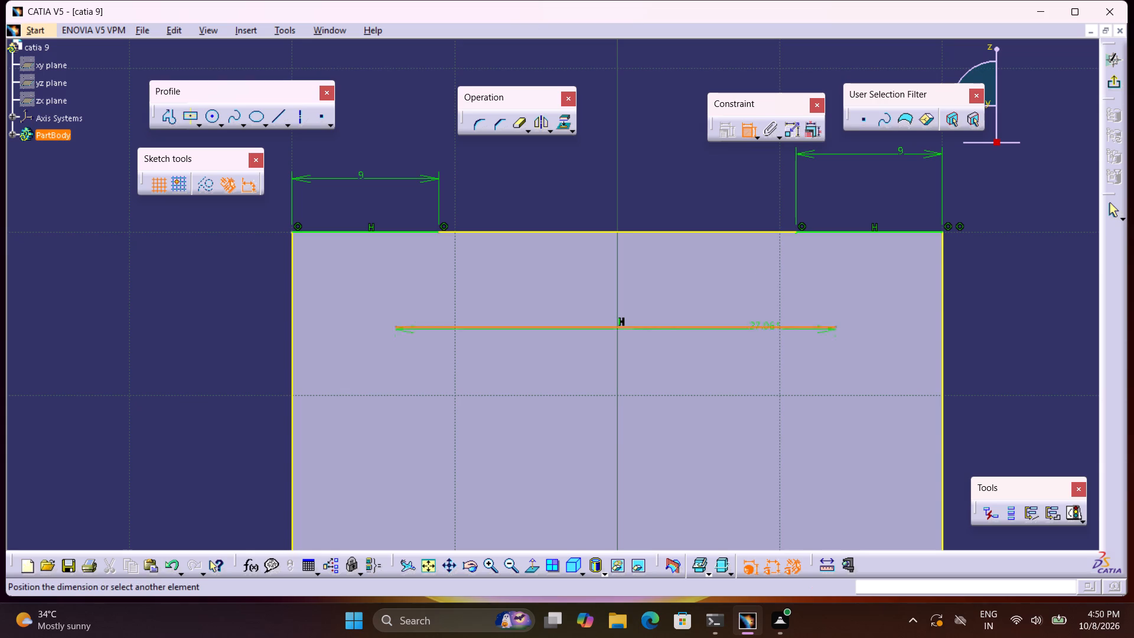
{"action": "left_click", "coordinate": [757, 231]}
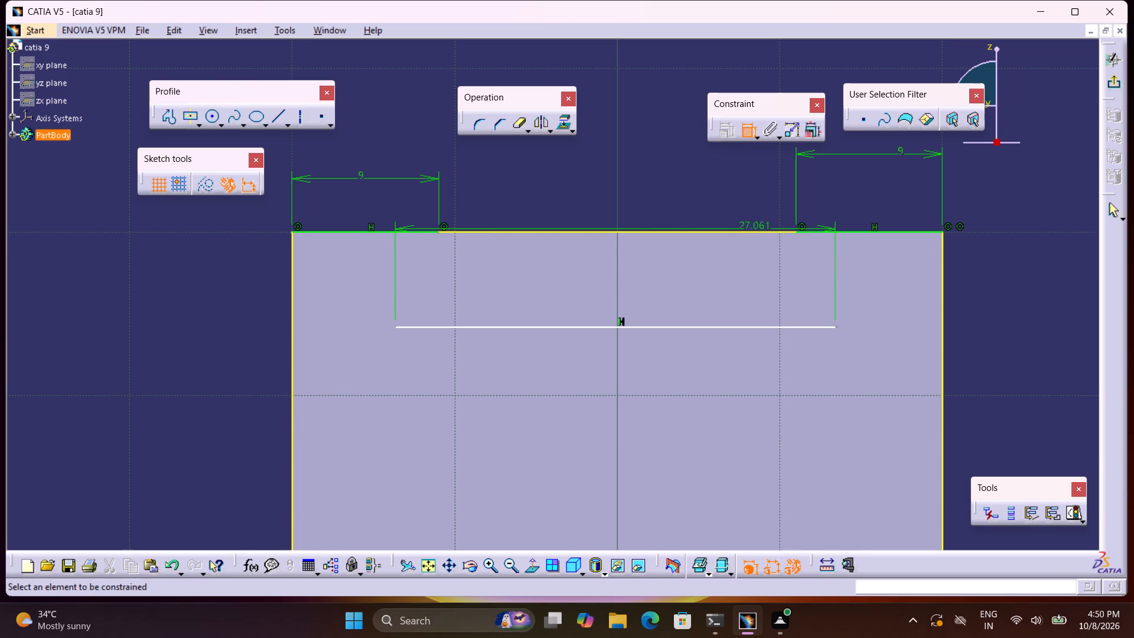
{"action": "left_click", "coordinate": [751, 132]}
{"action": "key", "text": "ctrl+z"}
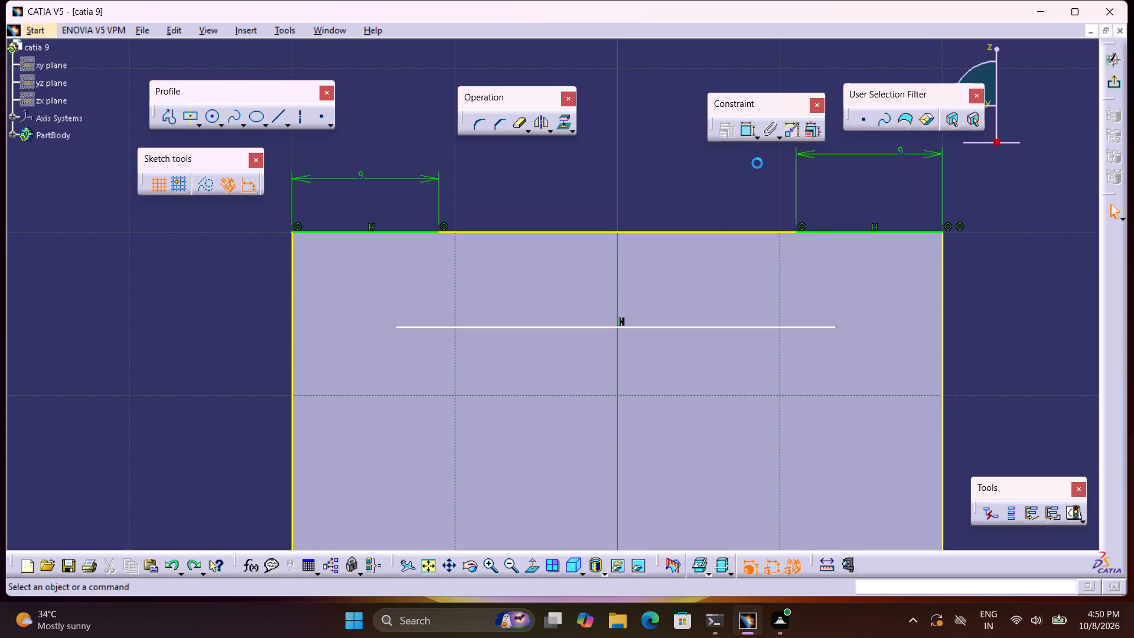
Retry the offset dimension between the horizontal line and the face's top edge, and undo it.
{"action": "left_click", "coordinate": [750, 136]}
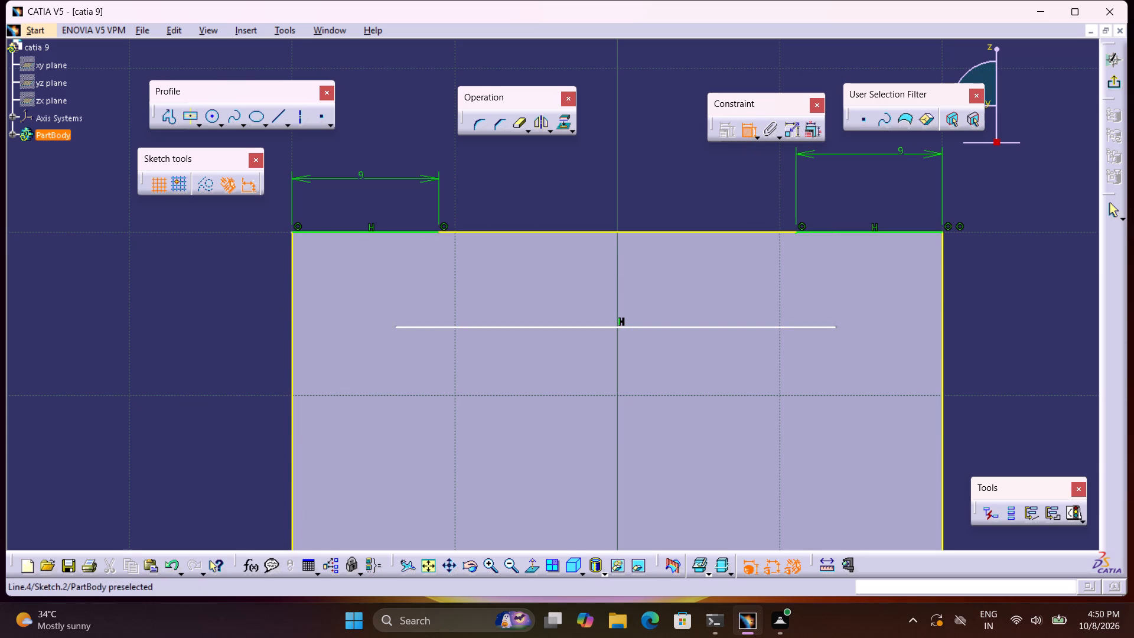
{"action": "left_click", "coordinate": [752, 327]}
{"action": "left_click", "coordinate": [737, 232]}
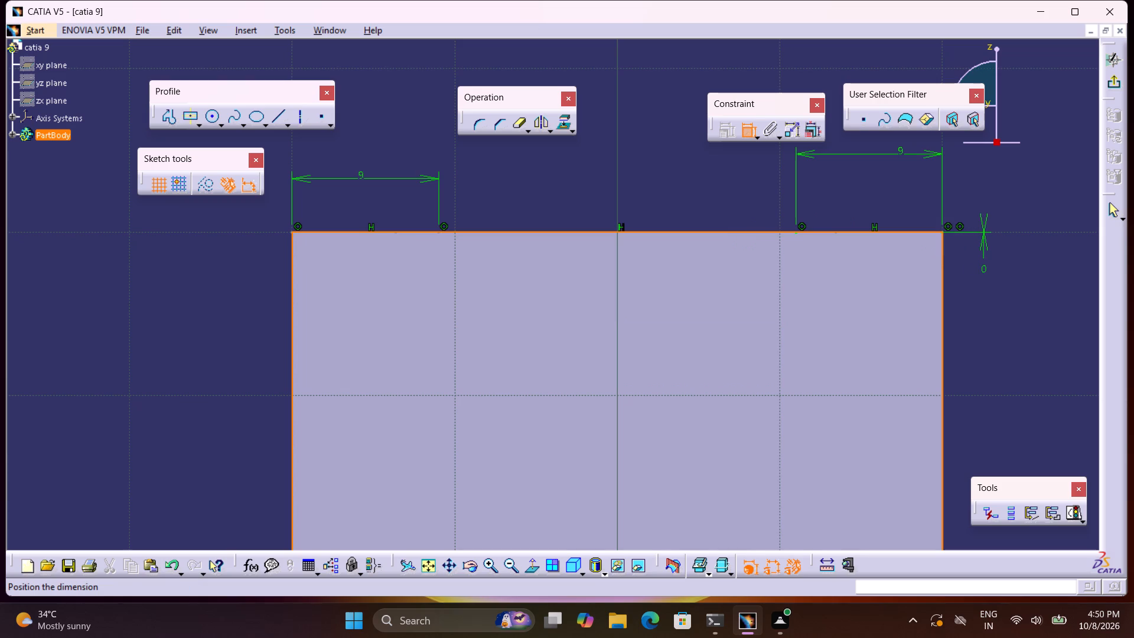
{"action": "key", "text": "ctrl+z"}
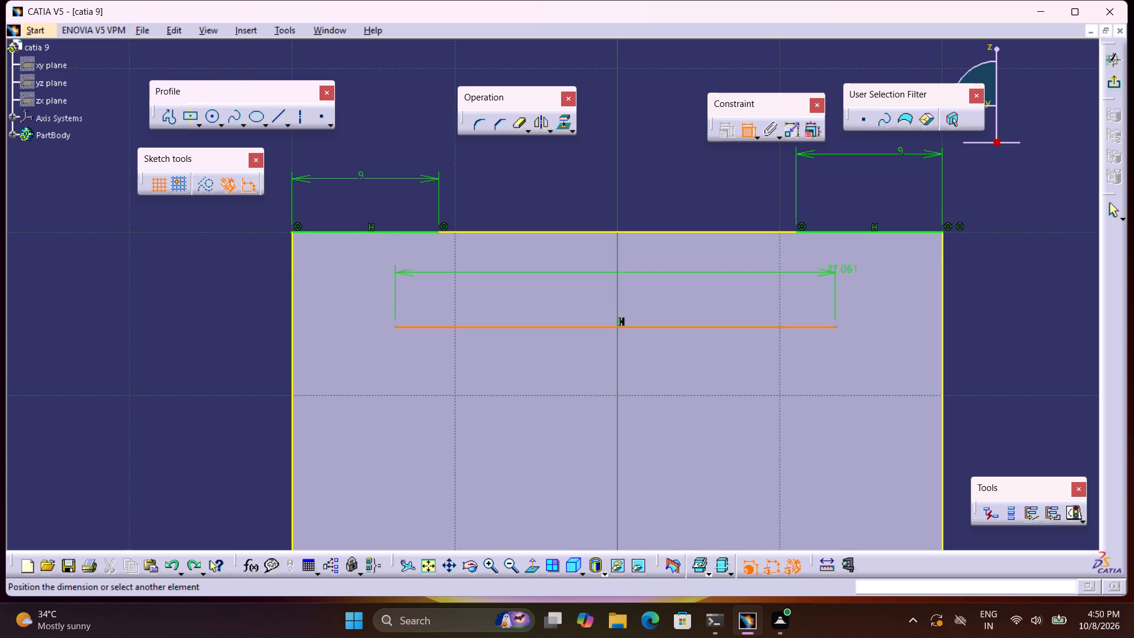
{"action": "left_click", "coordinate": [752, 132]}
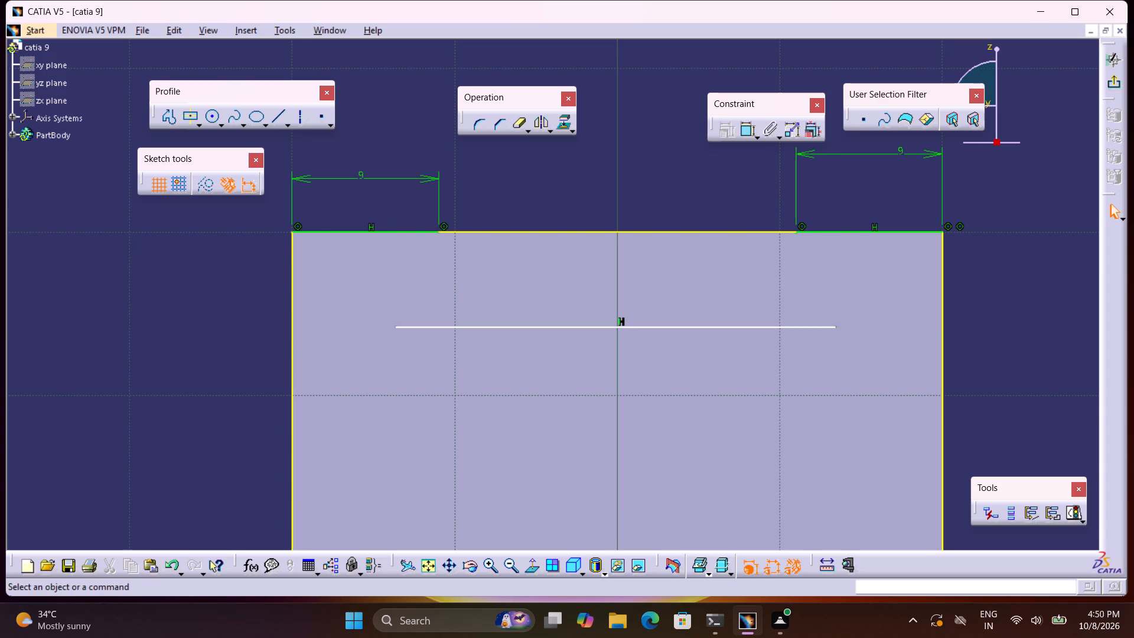
Sketch a vertical line about 6 mm long from the horizontal line's left end up to the face's top edge.
{"action": "left_click", "coordinate": [166, 110]}
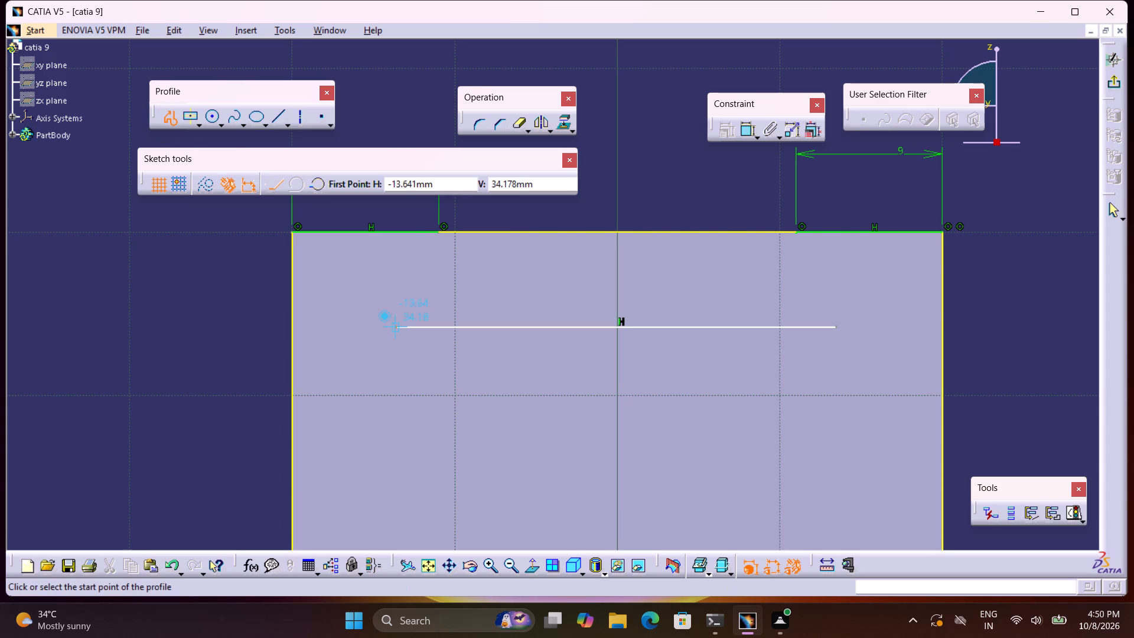
{"action": "left_click", "coordinate": [397, 326]}
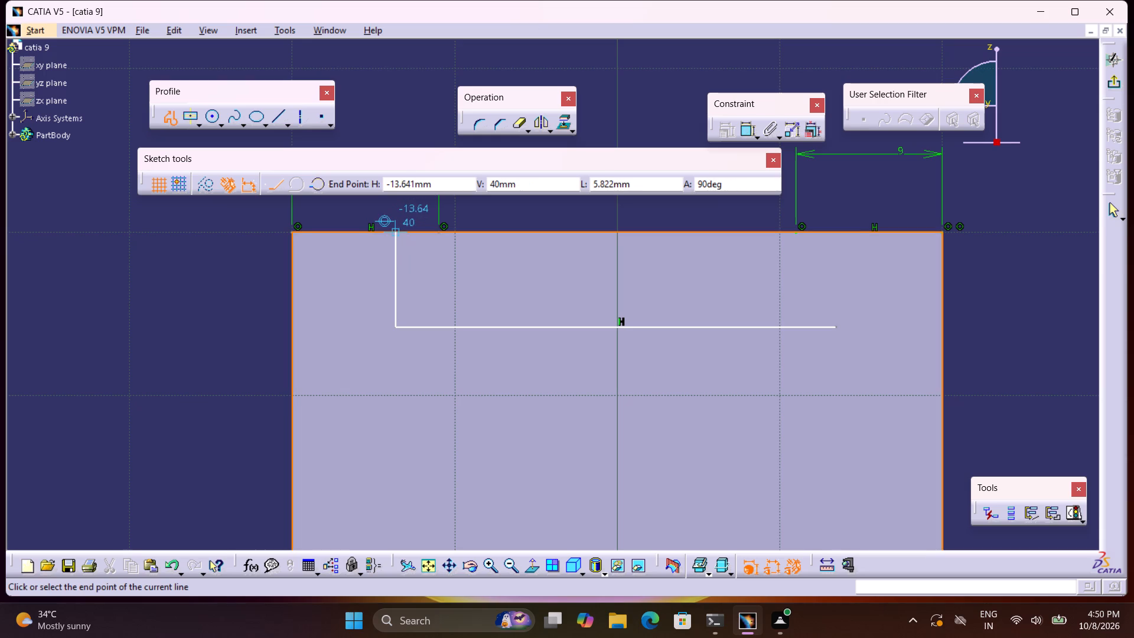
{"action": "left_click", "coordinate": [396, 230]}
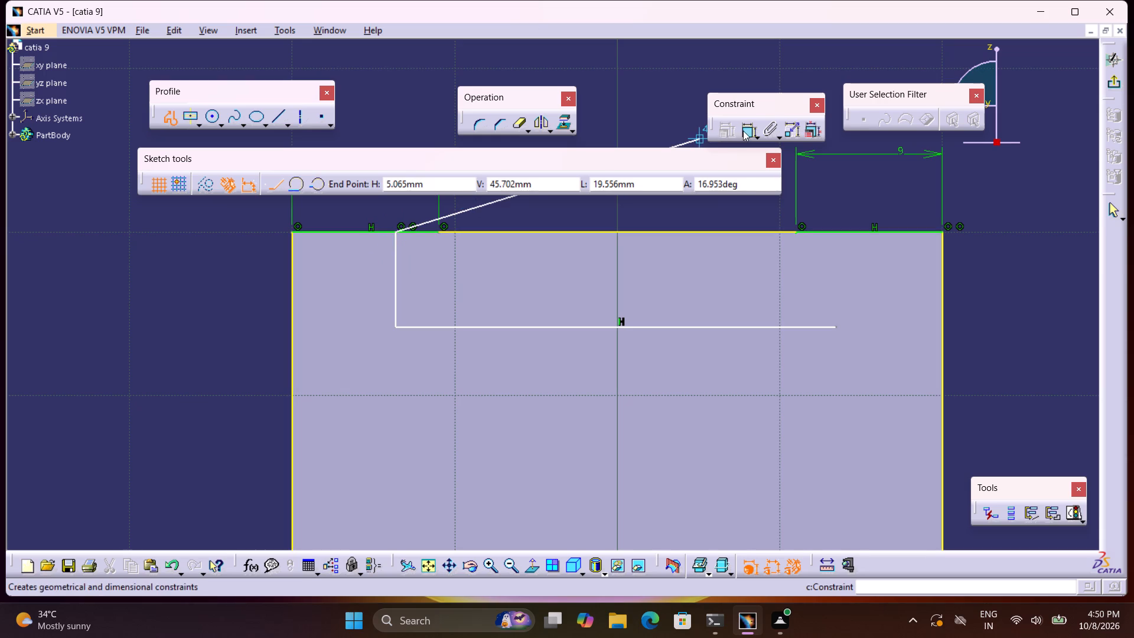
Dimension the vertical line at the horizontal line's left end and set its length to 12 mm.
{"action": "left_click", "coordinate": [744, 131]}
{"action": "left_click", "coordinate": [354, 287]}
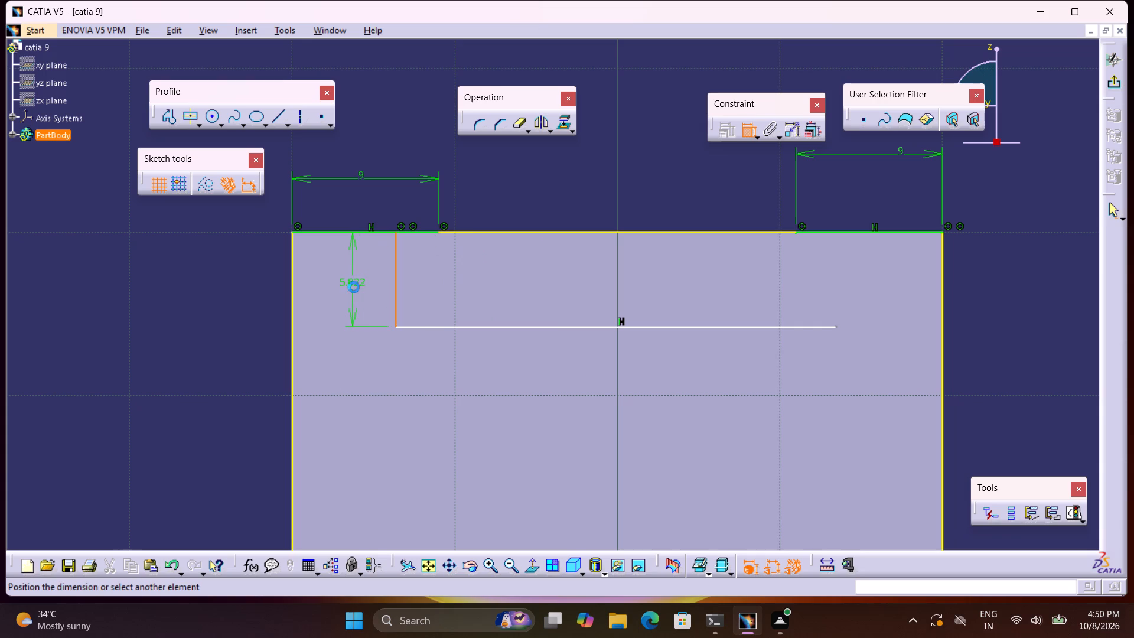
{"action": "double_click", "coordinate": [354, 284]}
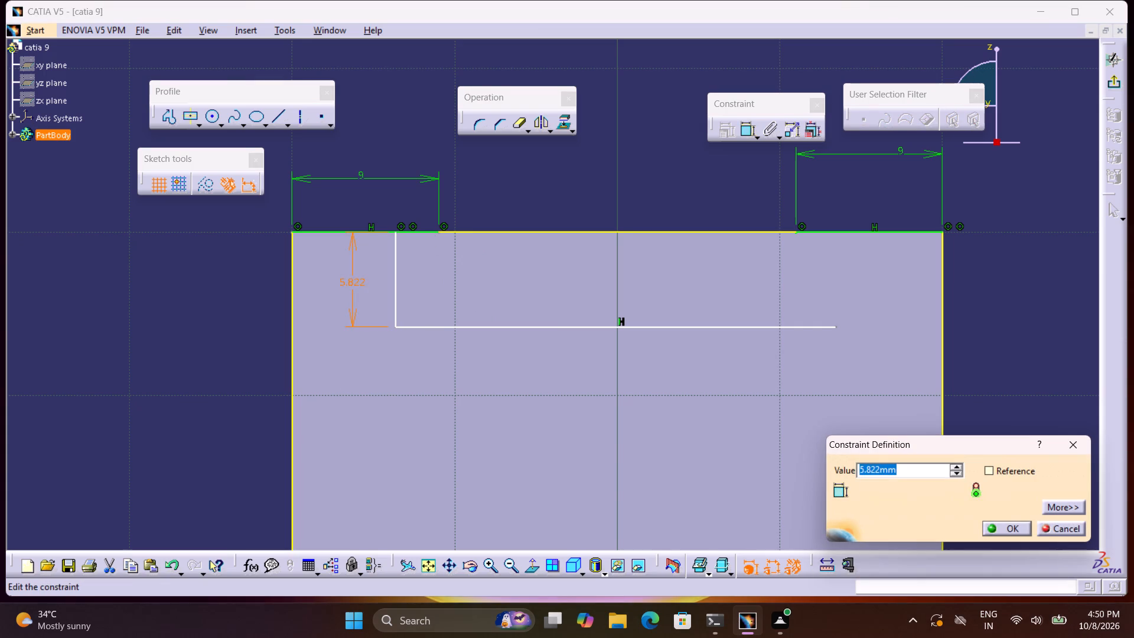
{"action": "type", "text": "12"}
{"action": "key", "text": "Return"}
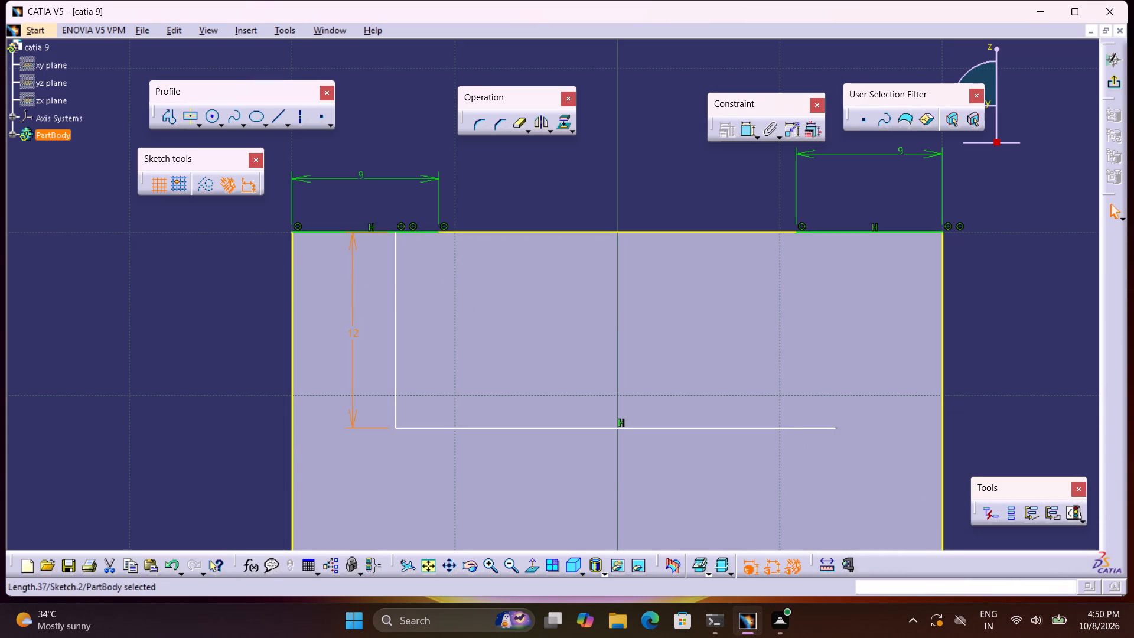
Sketch a vertical line about 16 mm long near the face's middle, crossing the top edge and the horizontal line.
{"action": "left_click", "coordinate": [165, 122]}
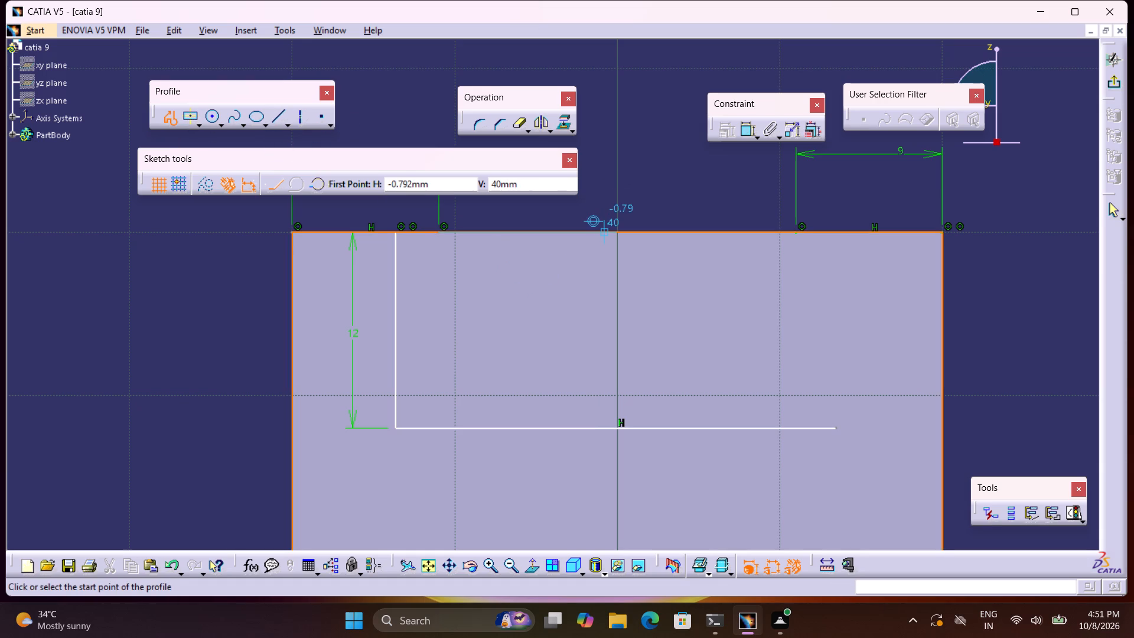
{"action": "left_click", "coordinate": [603, 202]}
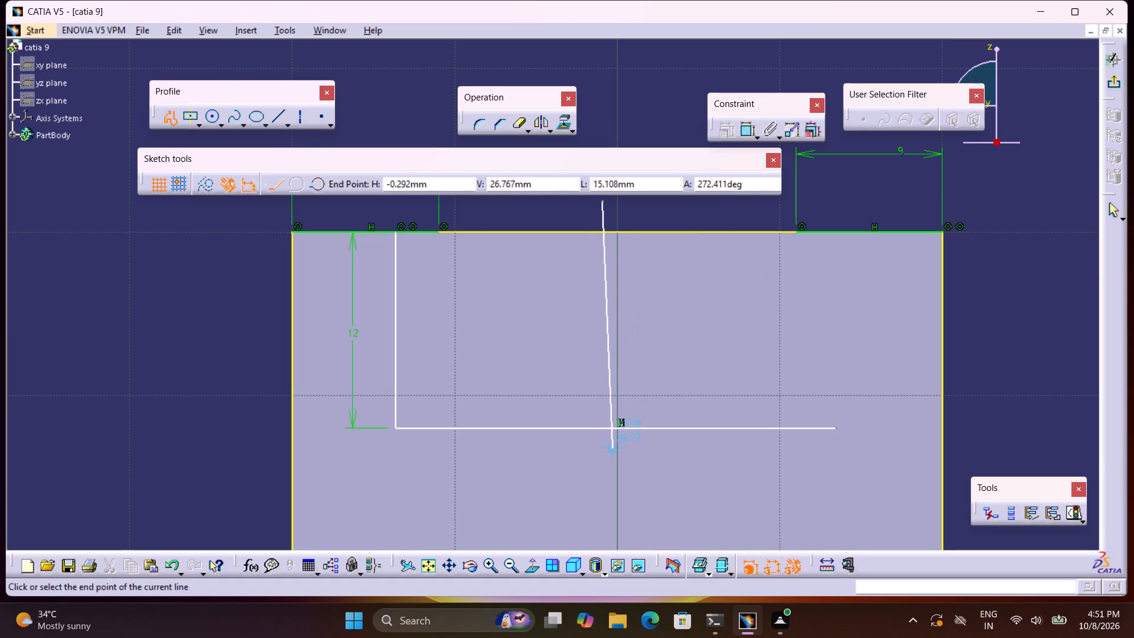
{"action": "left_click", "coordinate": [601, 464]}
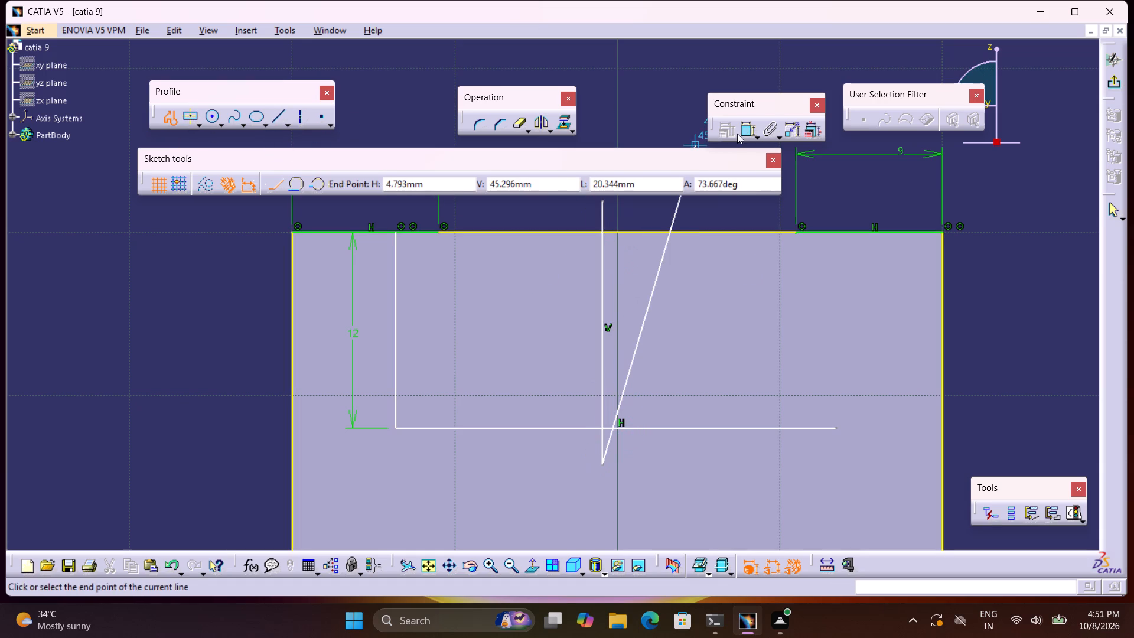
Dimension the middle vertical line from the face's vertical side edge and set the offset to 20 mm.
{"action": "left_click", "coordinate": [750, 133]}
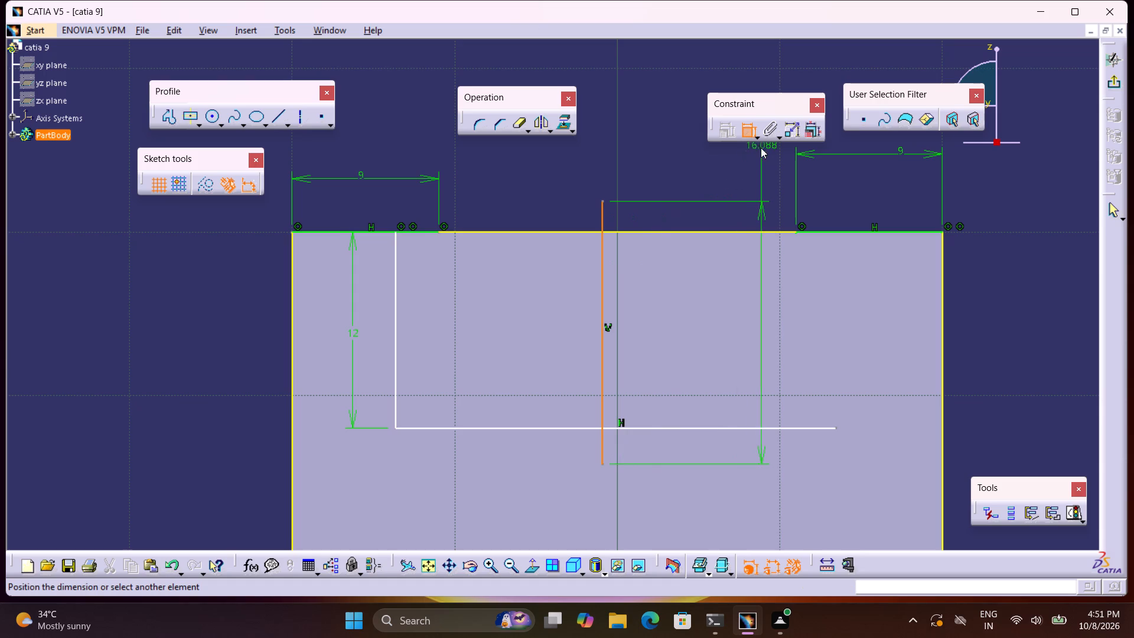
{"action": "left_click", "coordinate": [750, 131]}
{"action": "double_click", "coordinate": [726, 177]}
{"action": "left_click", "coordinate": [744, 134]}
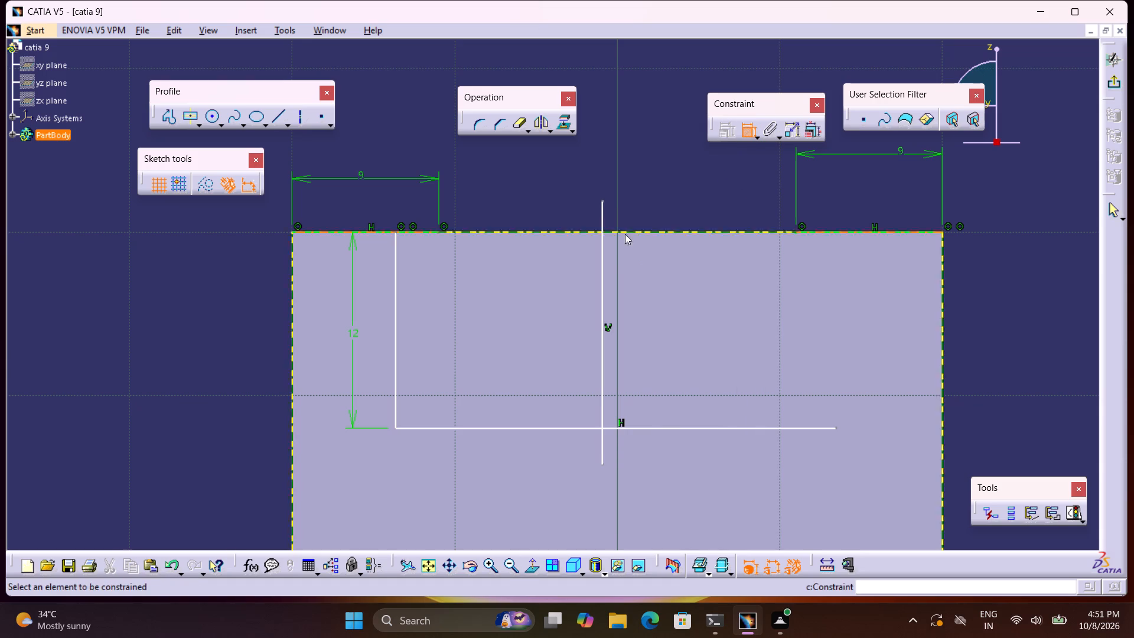
{"action": "left_click", "coordinate": [600, 246]}
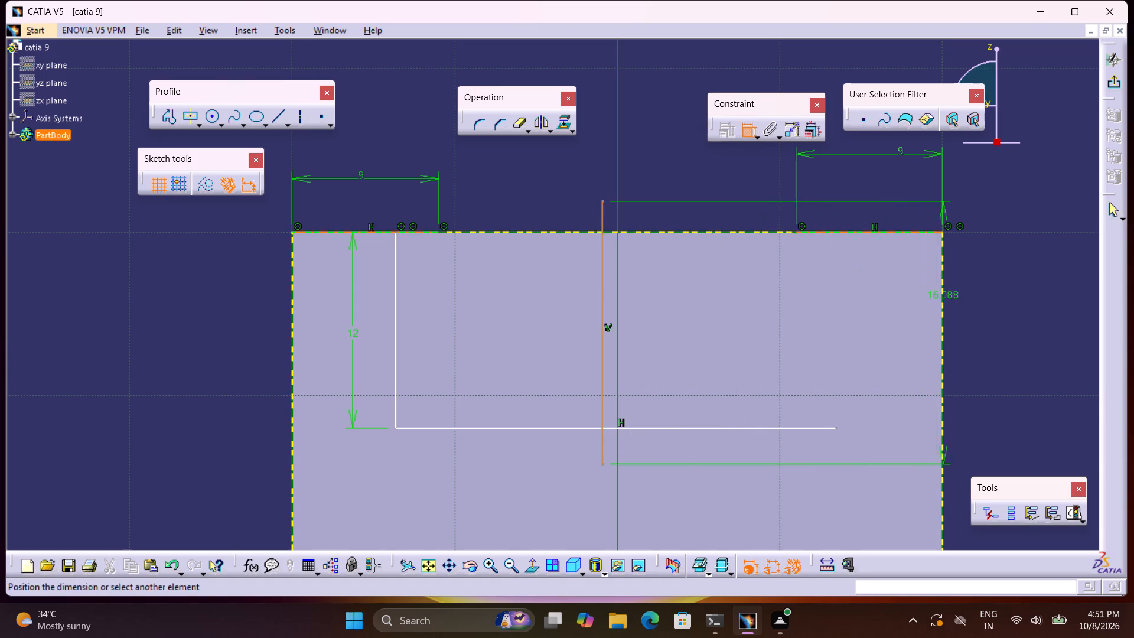
{"action": "left_click", "coordinate": [944, 298]}
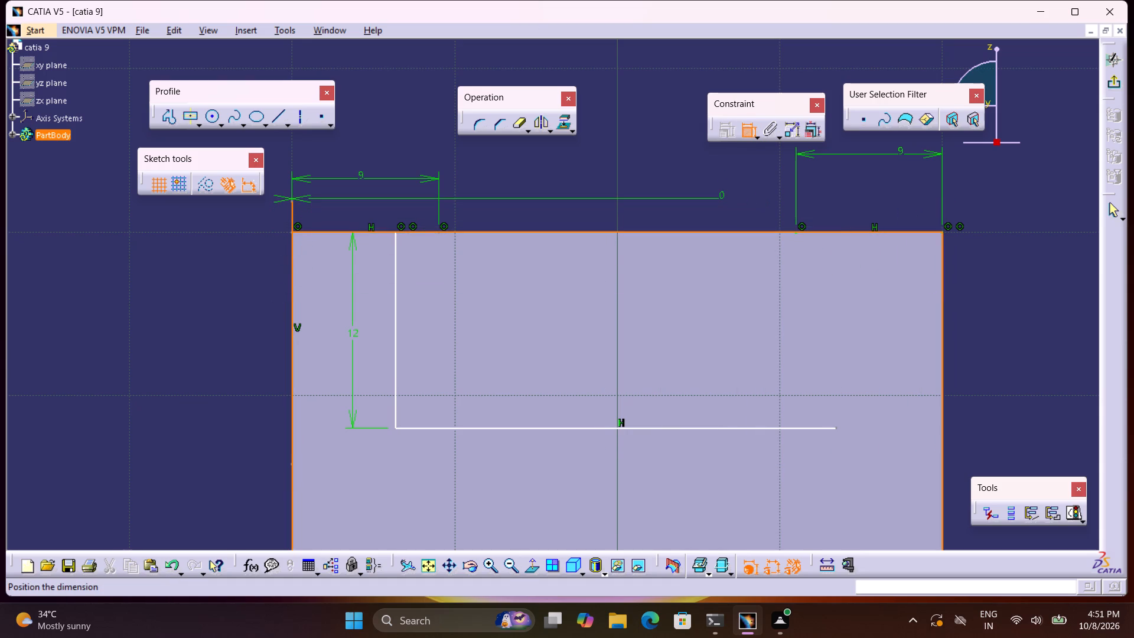
{"action": "left_click", "coordinate": [721, 198]}
{"action": "double_click", "coordinate": [722, 194]}
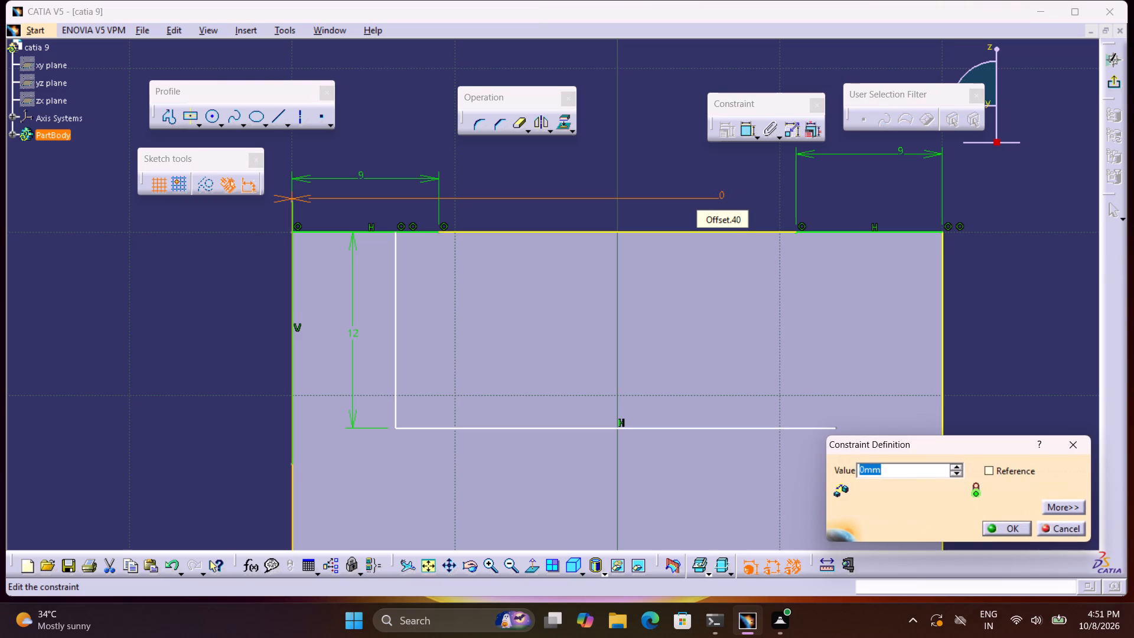
{"action": "type", "text": "20"}
{"action": "key", "text": "Return"}
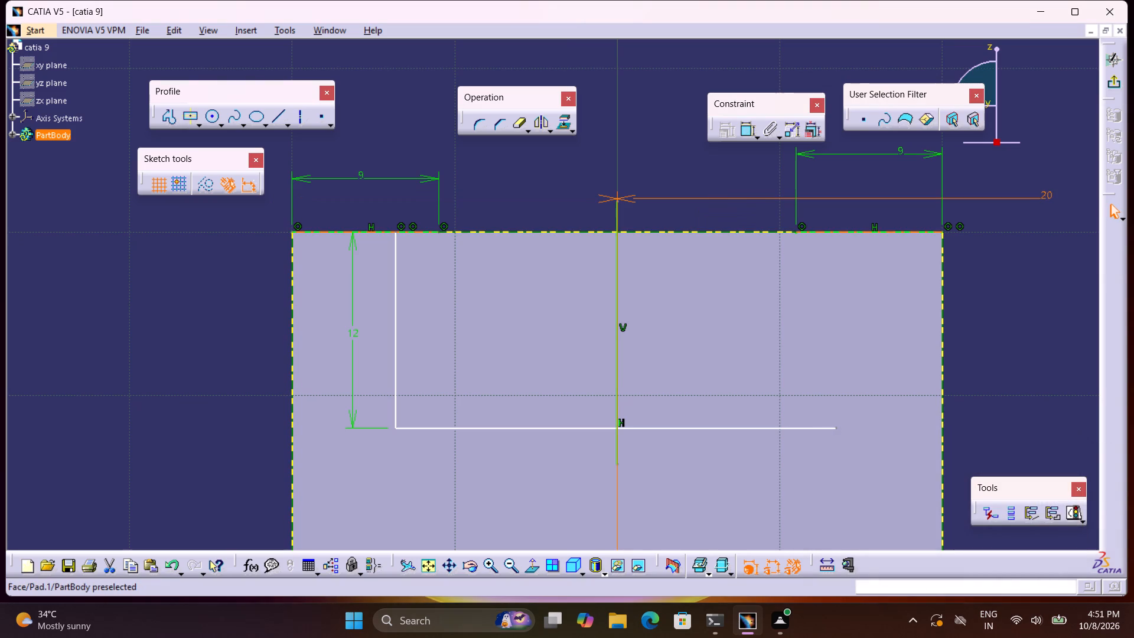
{"action": "middle_click_drag", "start_coordinate": [684, 210], "coordinate": [679, 204]}
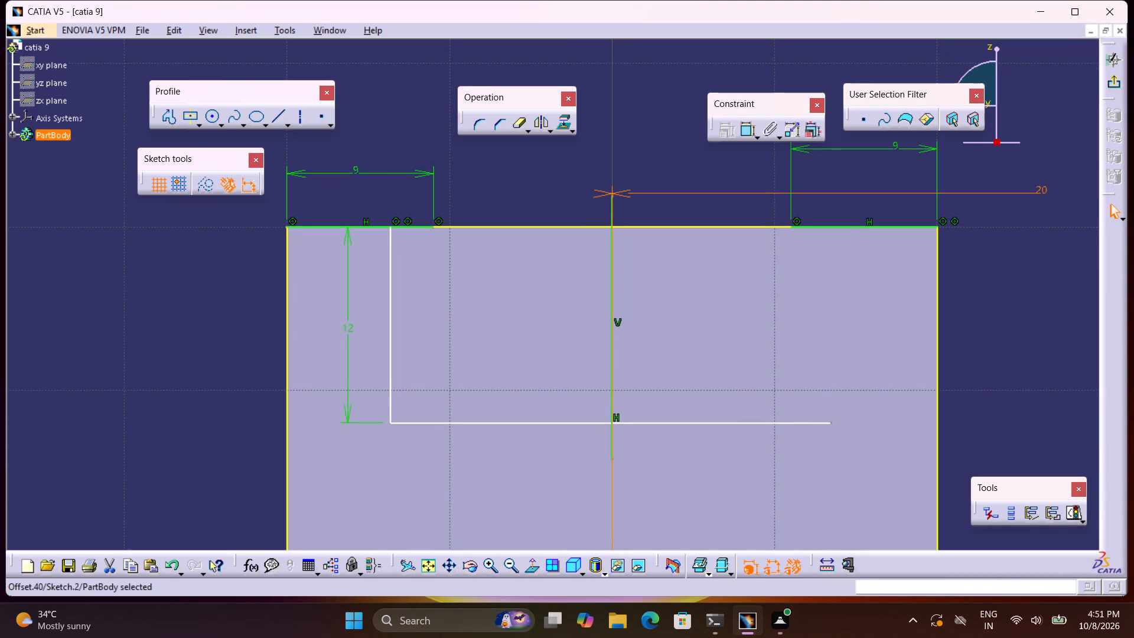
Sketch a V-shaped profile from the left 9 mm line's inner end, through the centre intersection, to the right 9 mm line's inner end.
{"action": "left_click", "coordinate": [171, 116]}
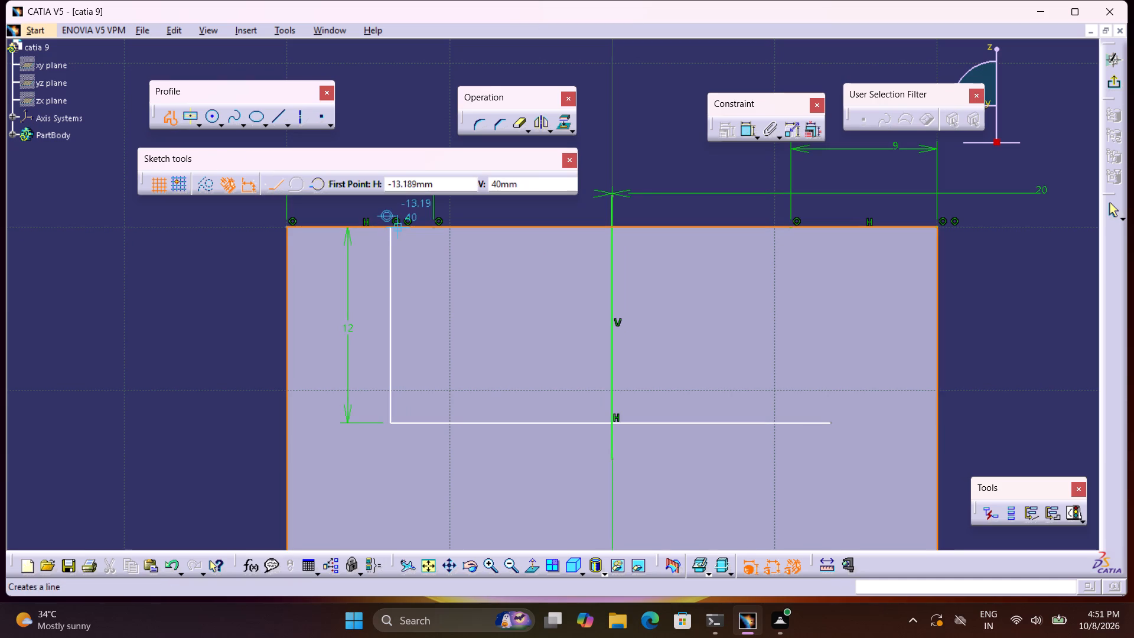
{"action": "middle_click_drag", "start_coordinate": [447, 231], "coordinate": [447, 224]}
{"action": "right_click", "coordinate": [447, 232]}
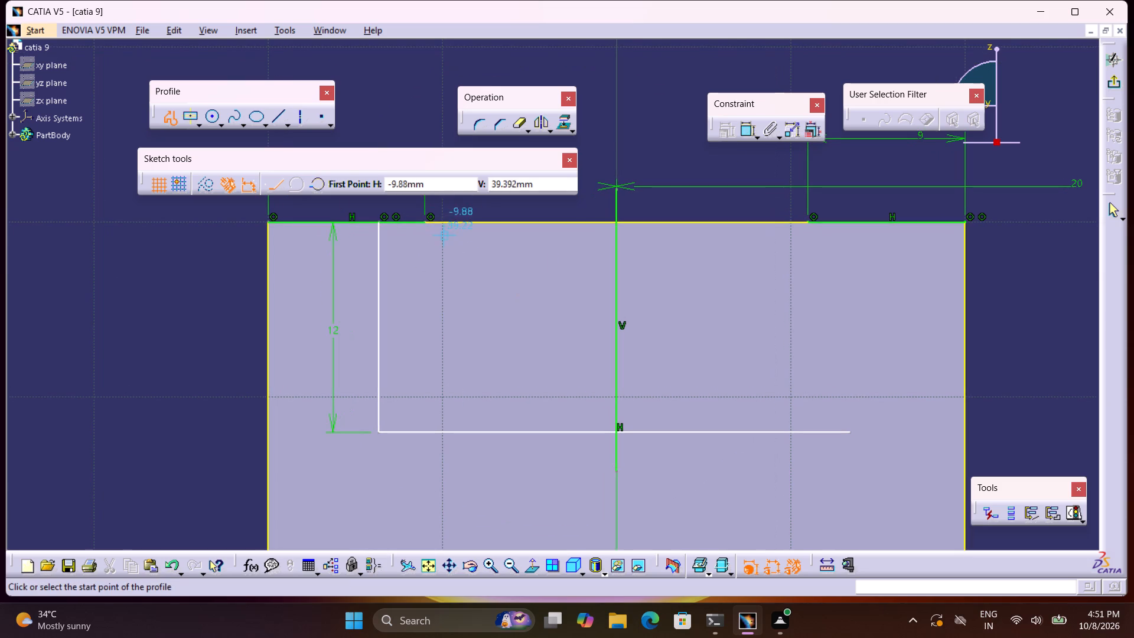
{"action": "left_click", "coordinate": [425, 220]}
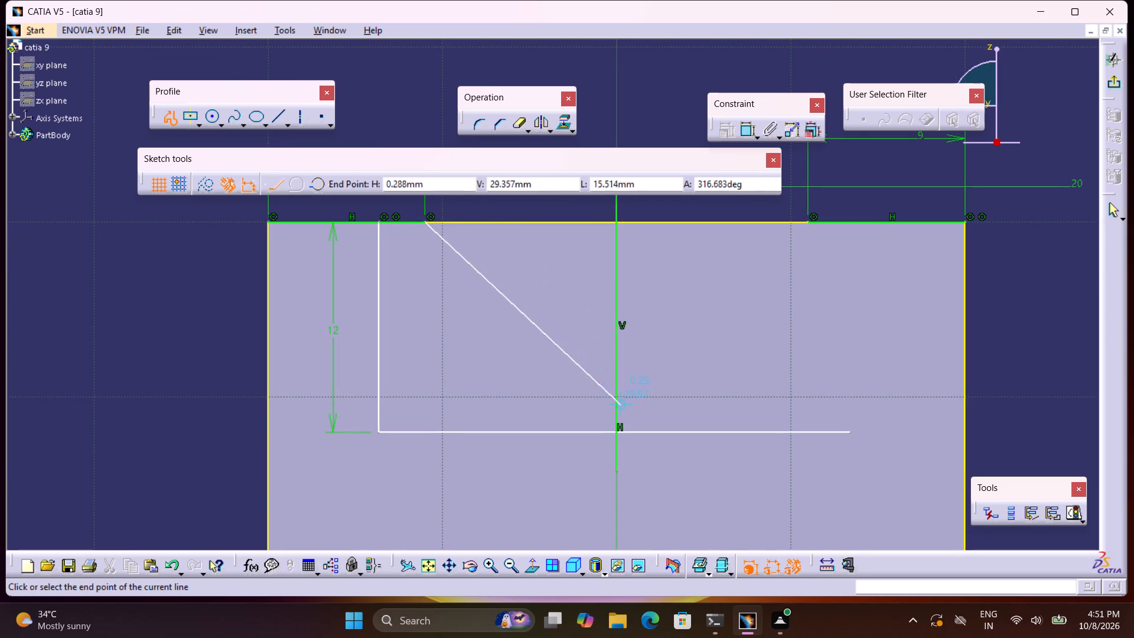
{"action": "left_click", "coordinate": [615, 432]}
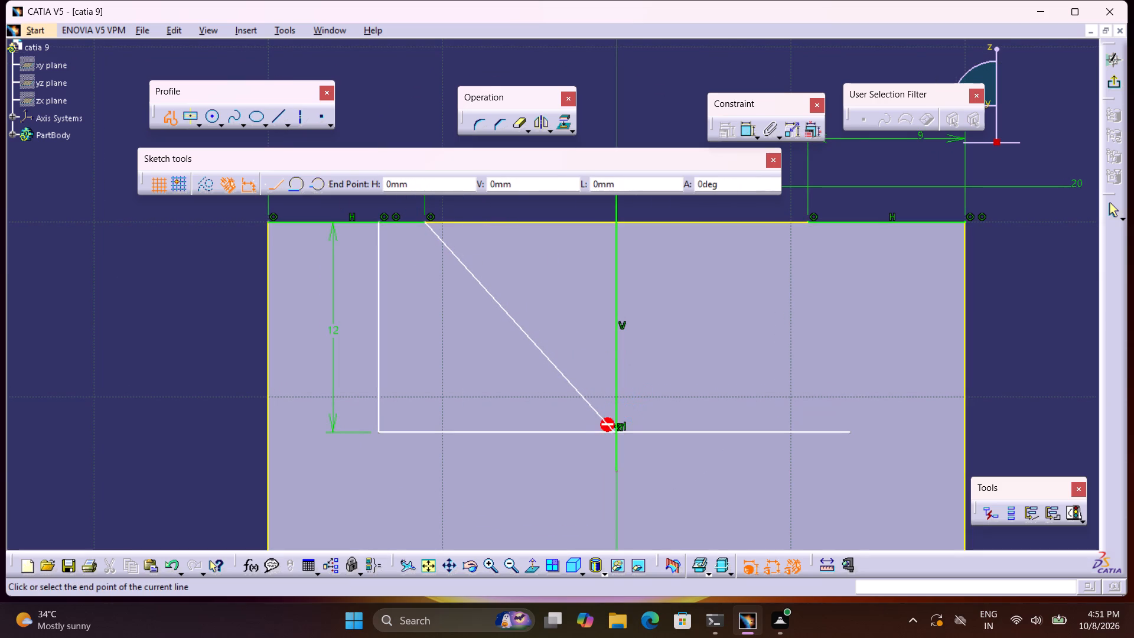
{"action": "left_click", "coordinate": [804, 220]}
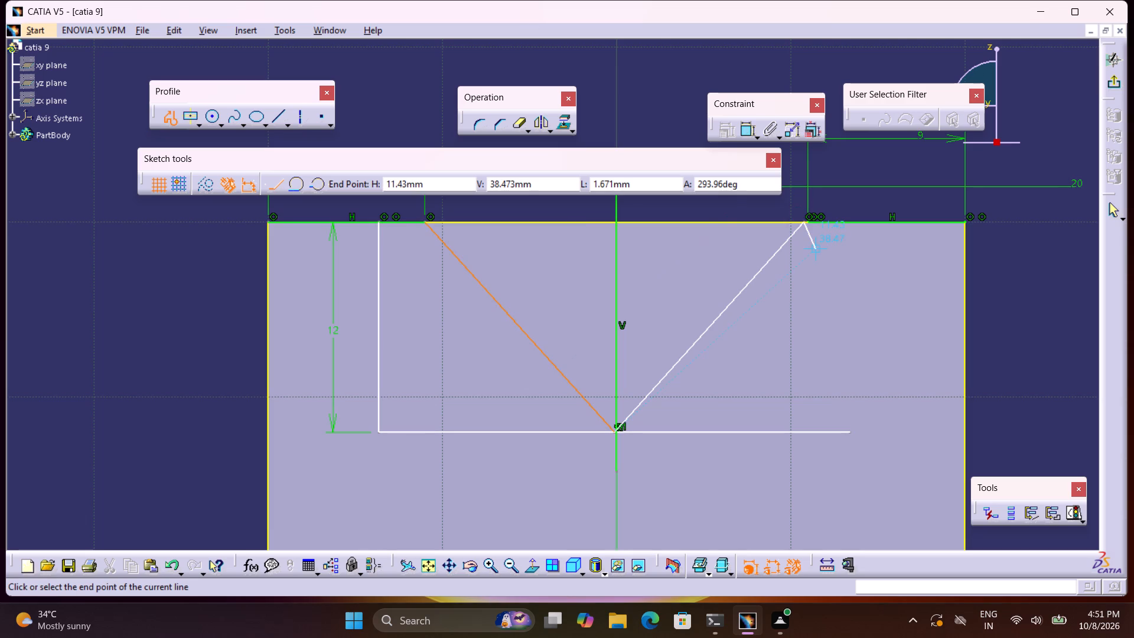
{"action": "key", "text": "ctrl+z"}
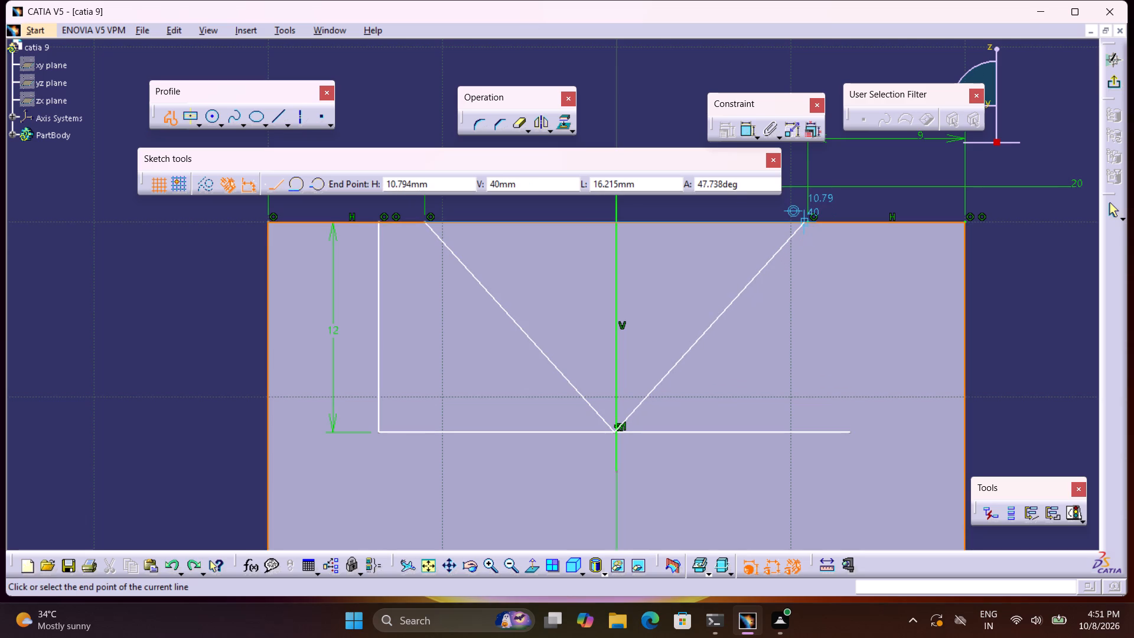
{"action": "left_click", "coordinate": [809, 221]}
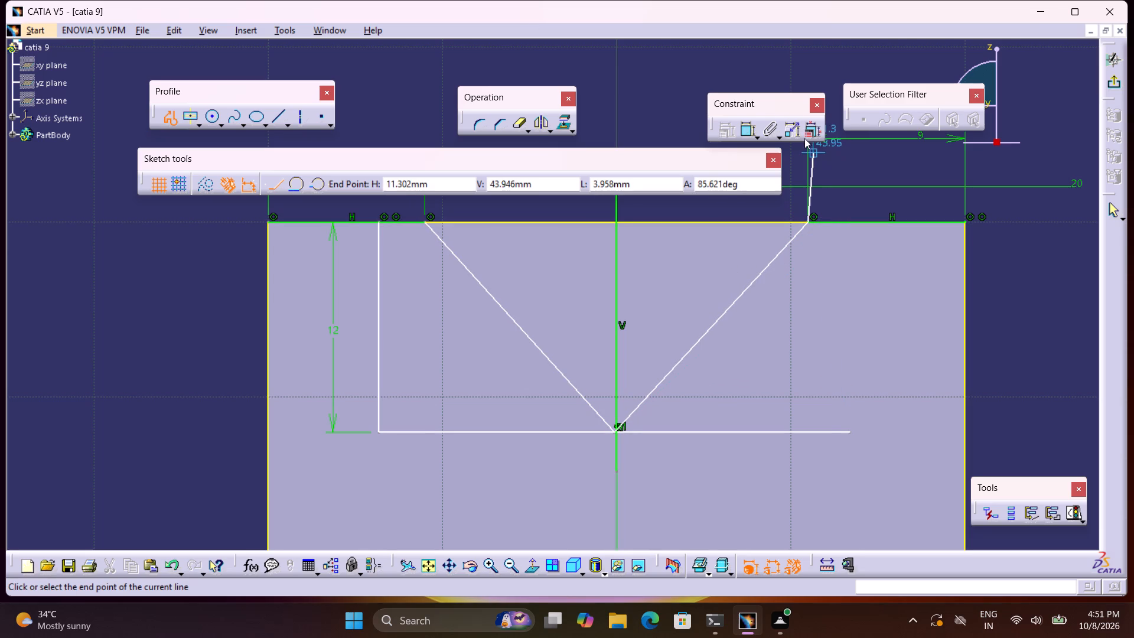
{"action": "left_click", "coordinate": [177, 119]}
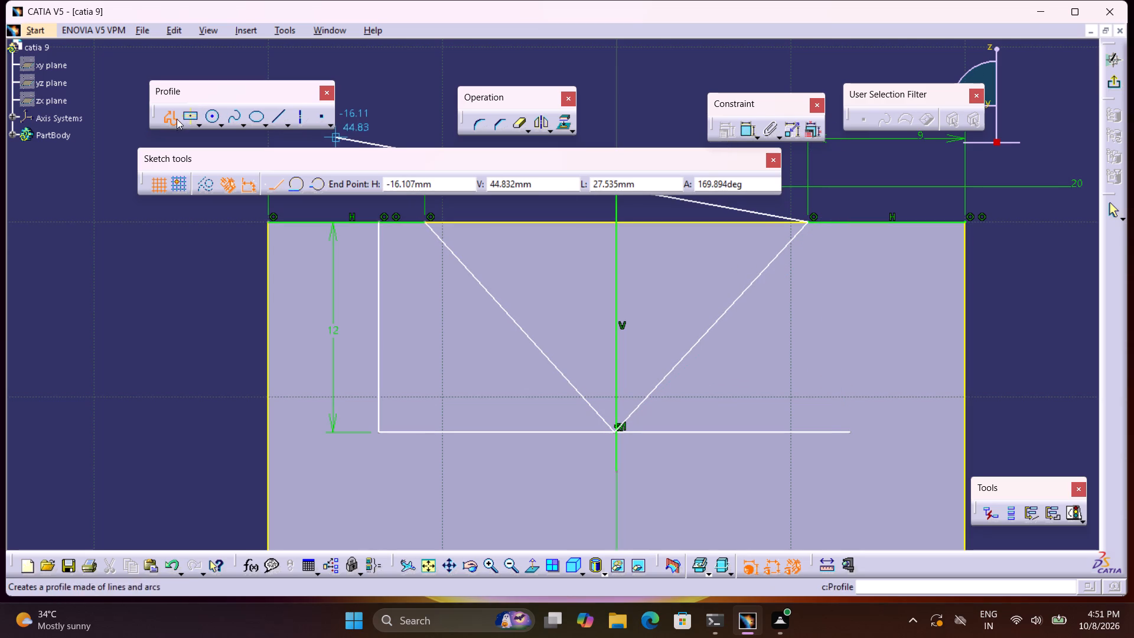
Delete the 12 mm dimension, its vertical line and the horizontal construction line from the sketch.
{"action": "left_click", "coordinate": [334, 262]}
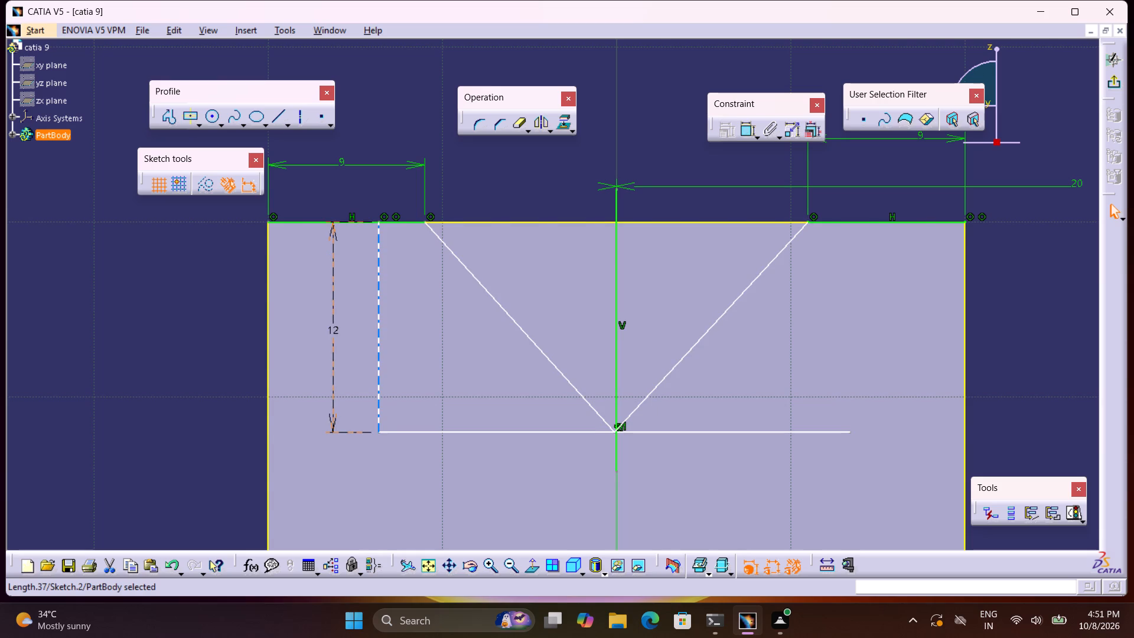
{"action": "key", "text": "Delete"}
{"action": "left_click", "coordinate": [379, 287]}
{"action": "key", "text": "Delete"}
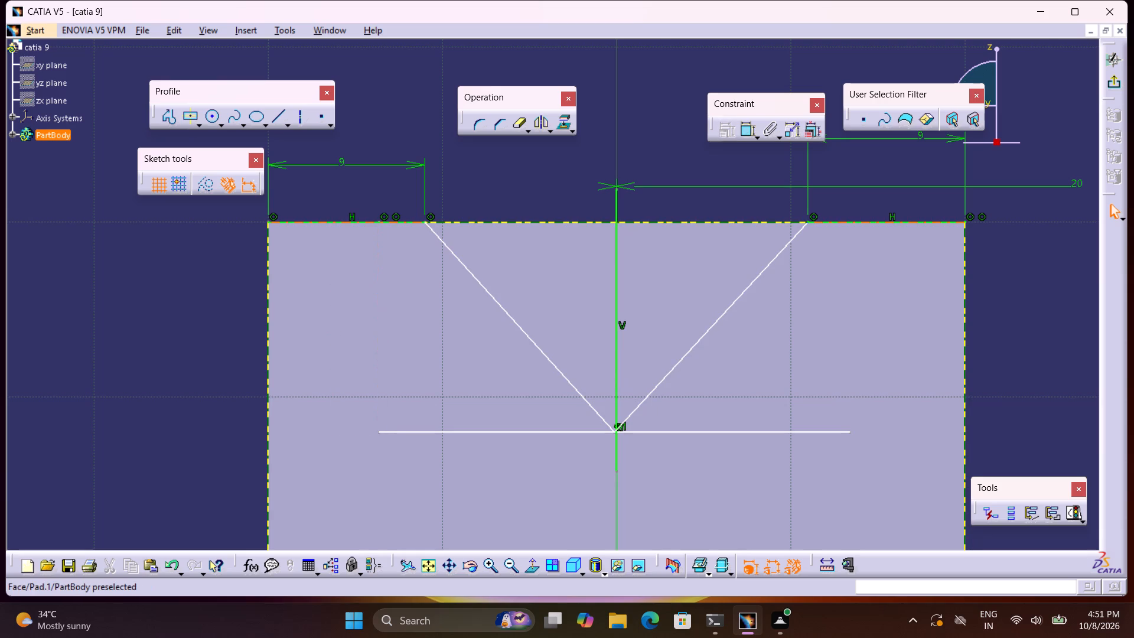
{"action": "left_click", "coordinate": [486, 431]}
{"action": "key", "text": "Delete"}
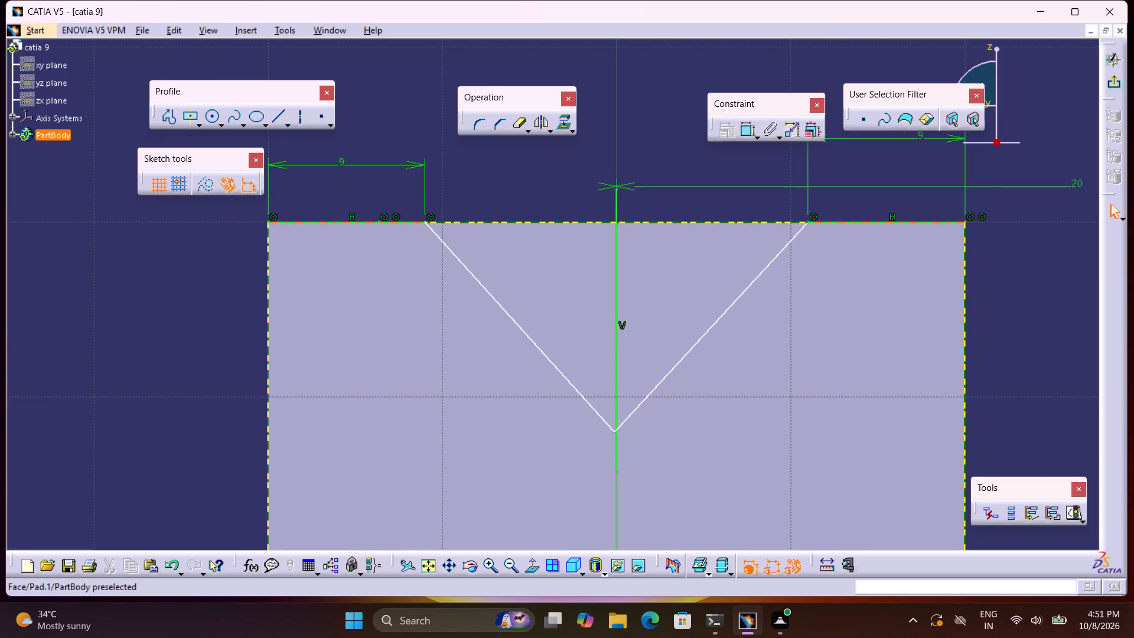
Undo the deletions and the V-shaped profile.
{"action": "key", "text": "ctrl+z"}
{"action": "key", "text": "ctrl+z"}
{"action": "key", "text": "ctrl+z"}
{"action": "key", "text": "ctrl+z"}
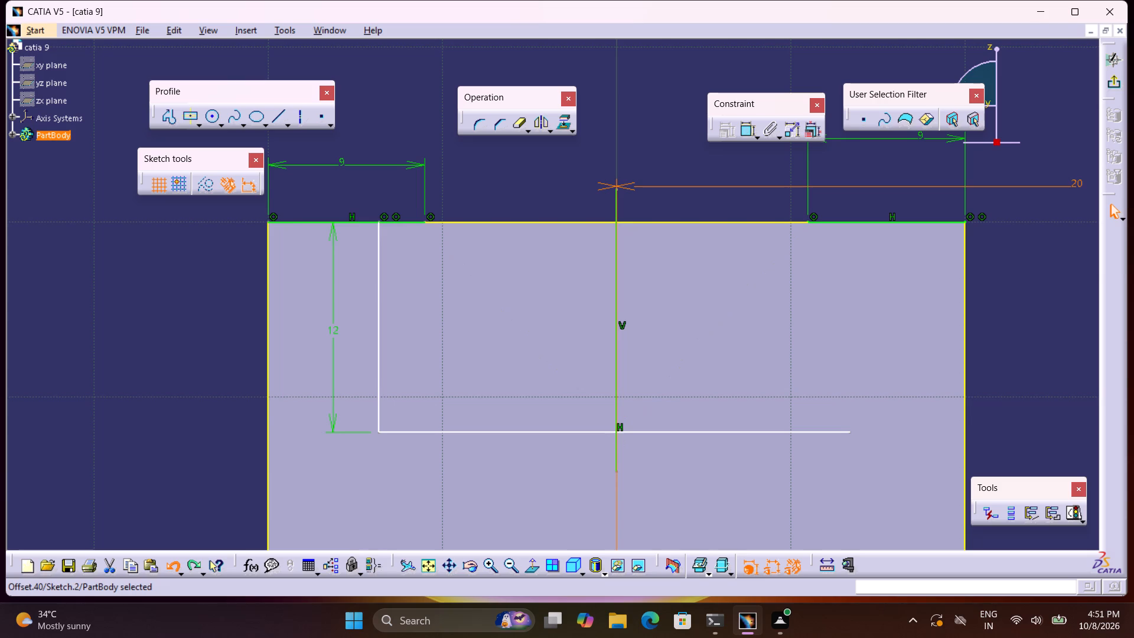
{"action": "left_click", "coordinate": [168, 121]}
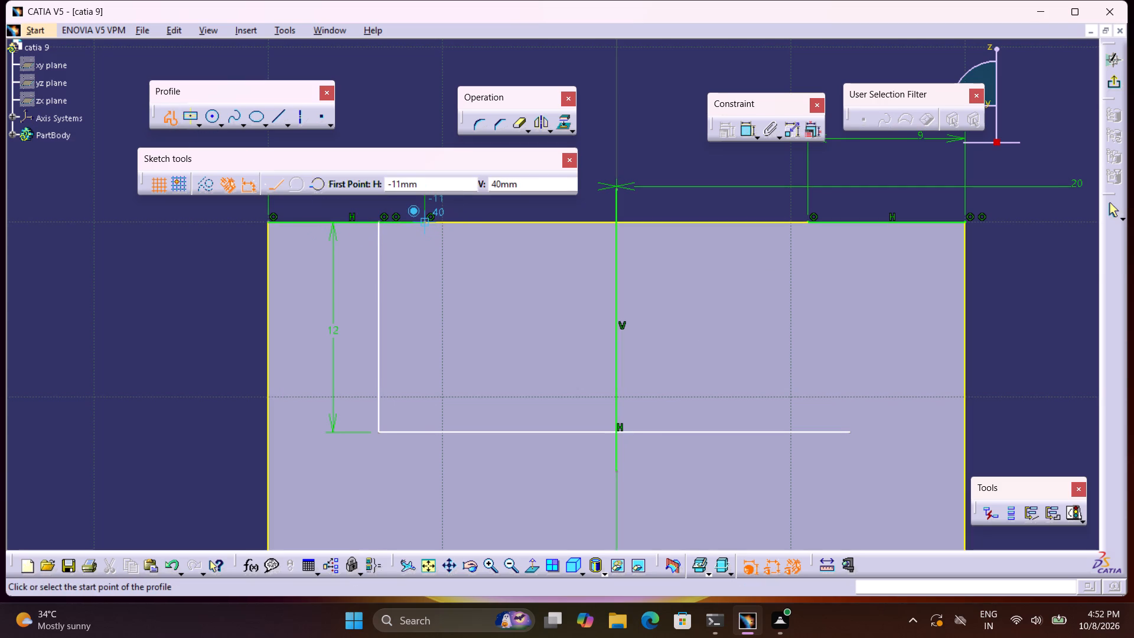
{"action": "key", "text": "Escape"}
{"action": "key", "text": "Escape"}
Delete the projected outline of the face from the sketch.
{"action": "left_click", "coordinate": [519, 222]}
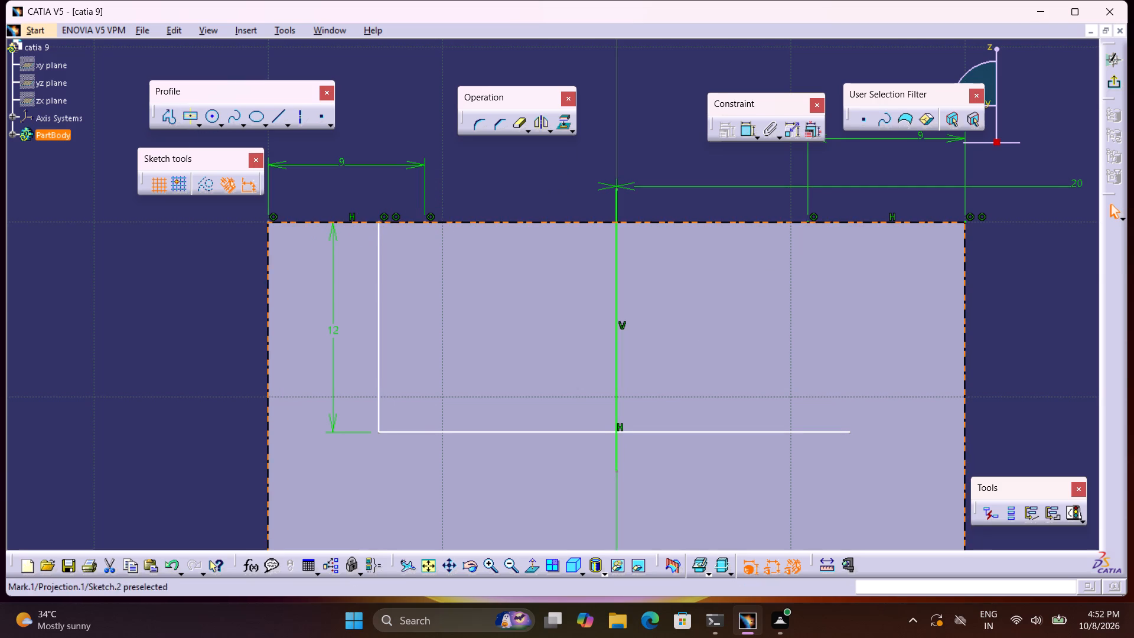
{"action": "key", "text": "Delete"}
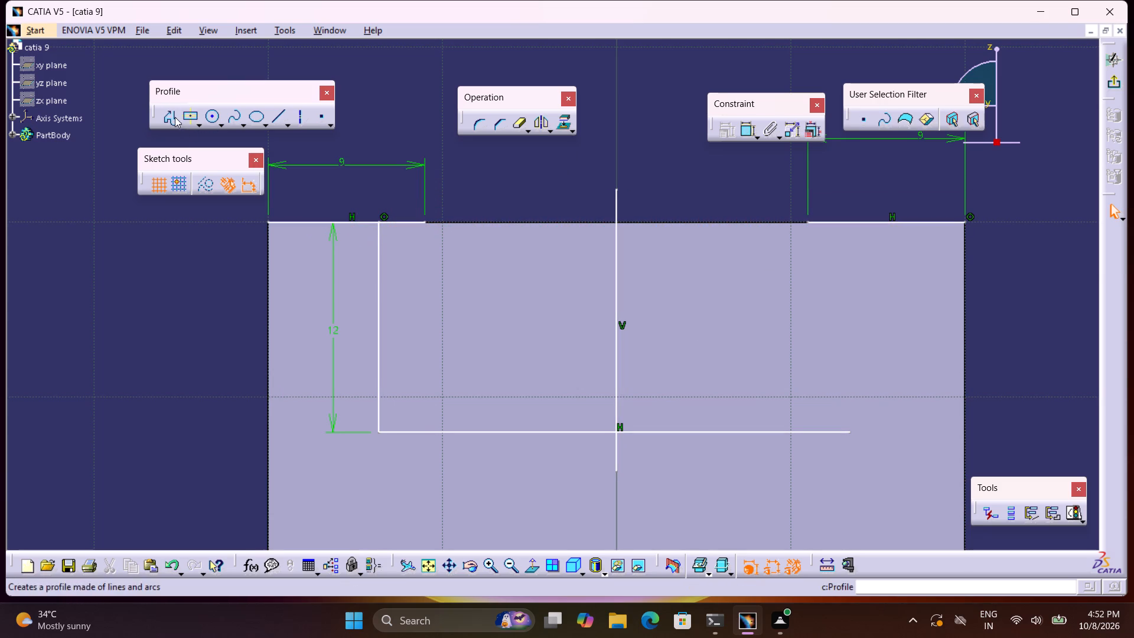
Sketch a slanted profile line about 16.3 mm long from the left 9 mm line's inner end to the vertical and horizontal lines' intersection.
{"action": "left_click", "coordinate": [175, 114]}
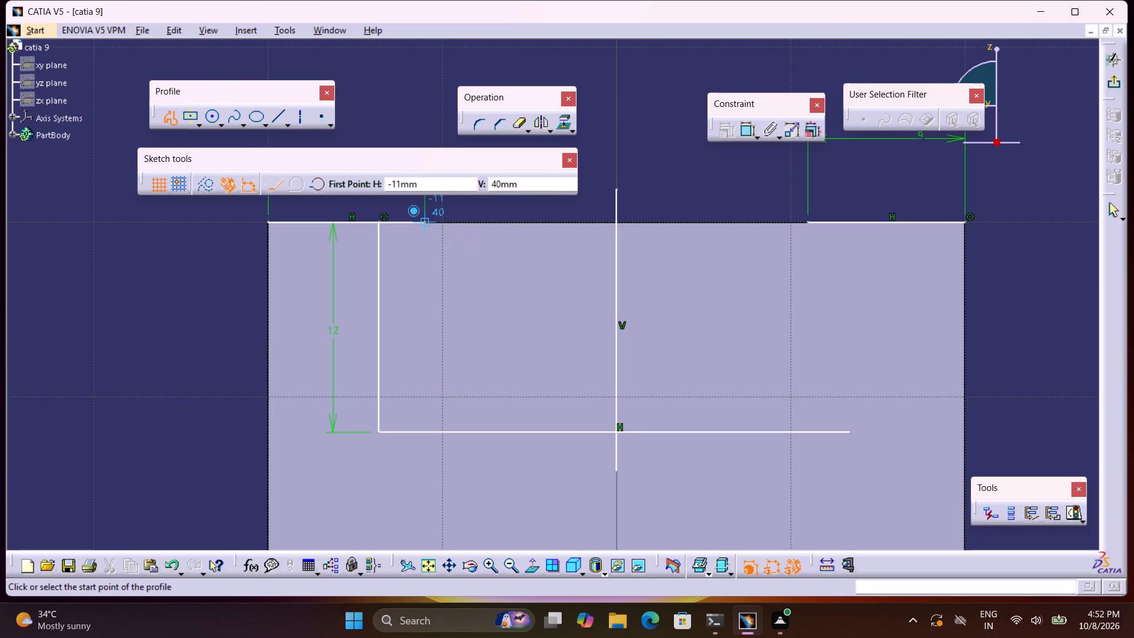
{"action": "left_click", "coordinate": [426, 222]}
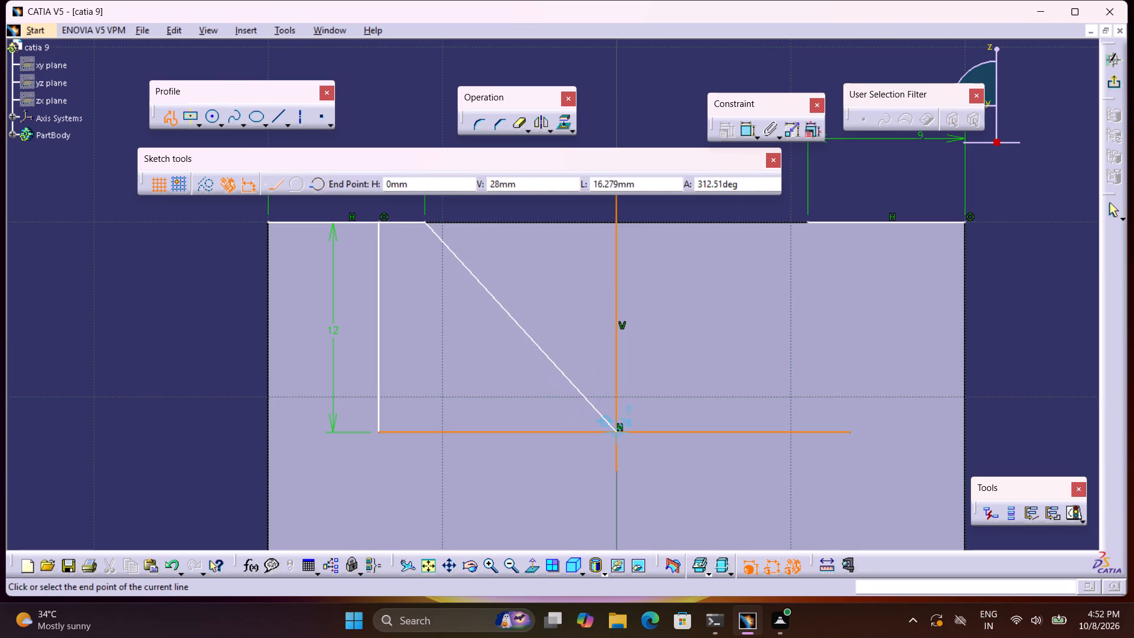
{"action": "left_click", "coordinate": [615, 431]}
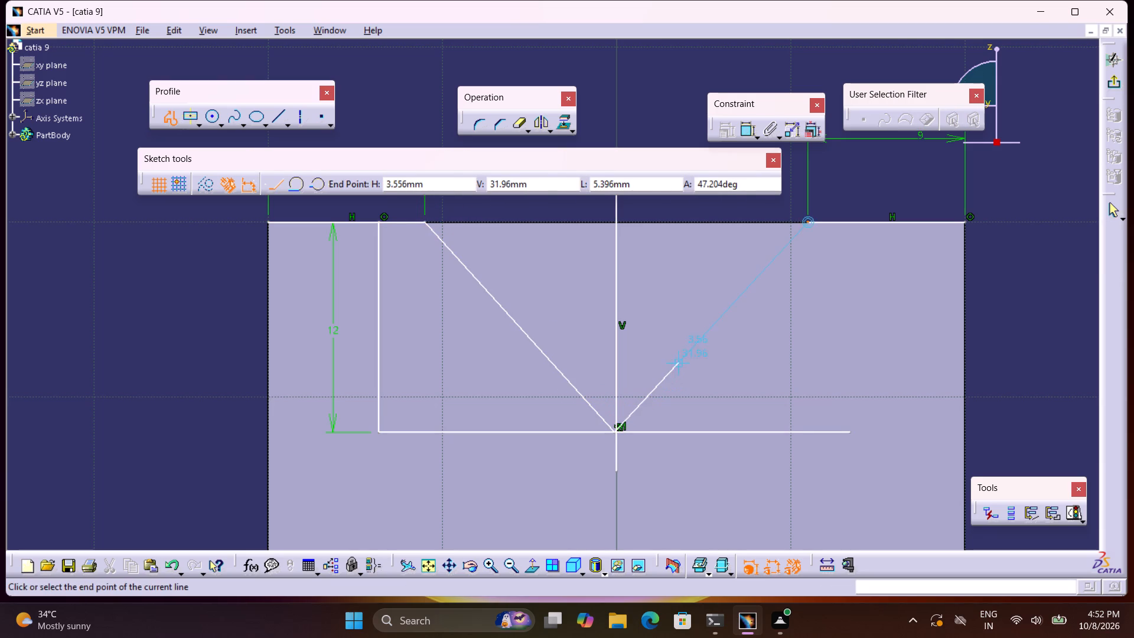
{"action": "middle_click_drag", "start_coordinate": [655, 415], "coordinate": [610, 318]}
{"action": "right_click", "coordinate": [655, 415]}
{"action": "middle_click_drag", "start_coordinate": [608, 383], "coordinate": [376, 198]}
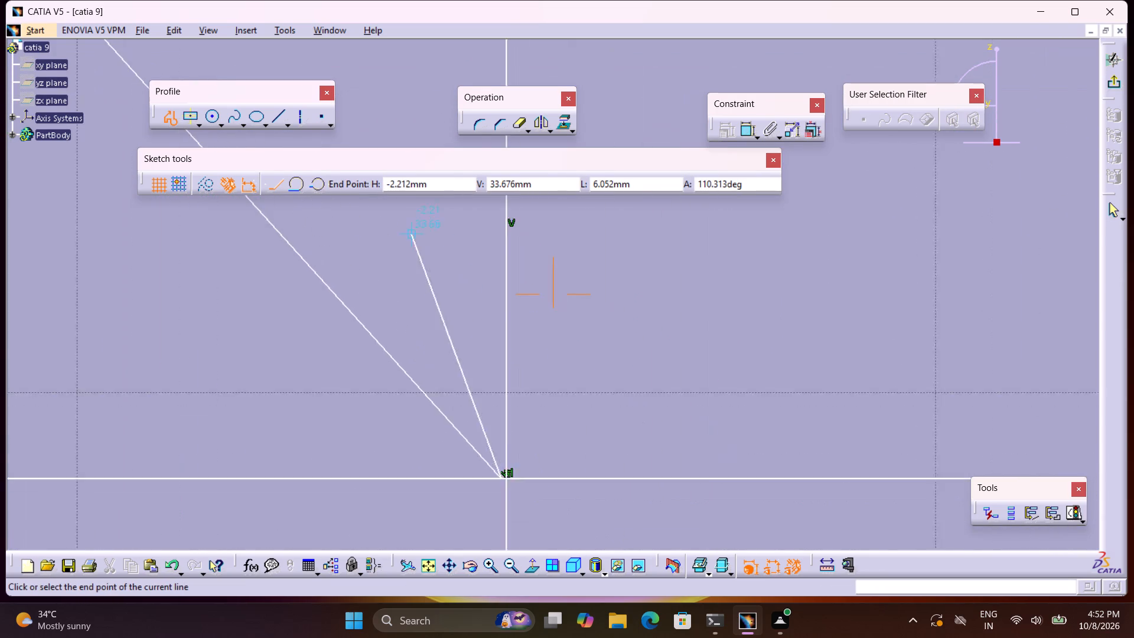
{"action": "middle_click_drag", "start_coordinate": [376, 198], "coordinate": [366, 187]}
{"action": "key", "text": "ctrl+z"}
{"action": "middle_click_drag", "start_coordinate": [485, 378], "coordinate": [467, 354]}
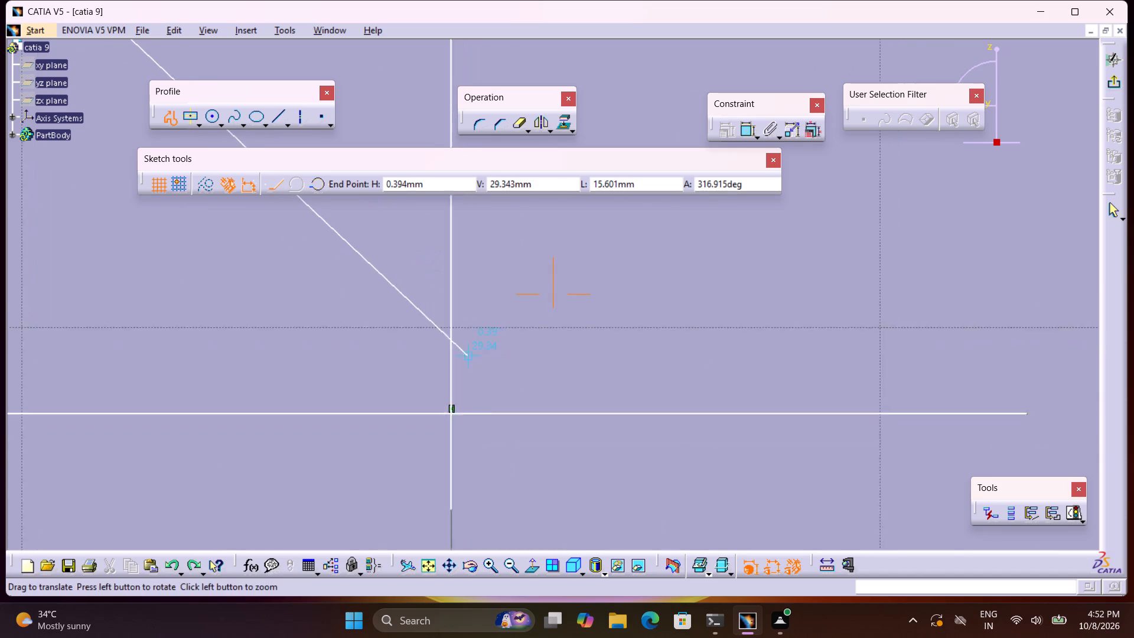
{"action": "middle_click_drag", "start_coordinate": [467, 354], "coordinate": [430, 269]}
{"action": "right_click", "coordinate": [452, 333]}
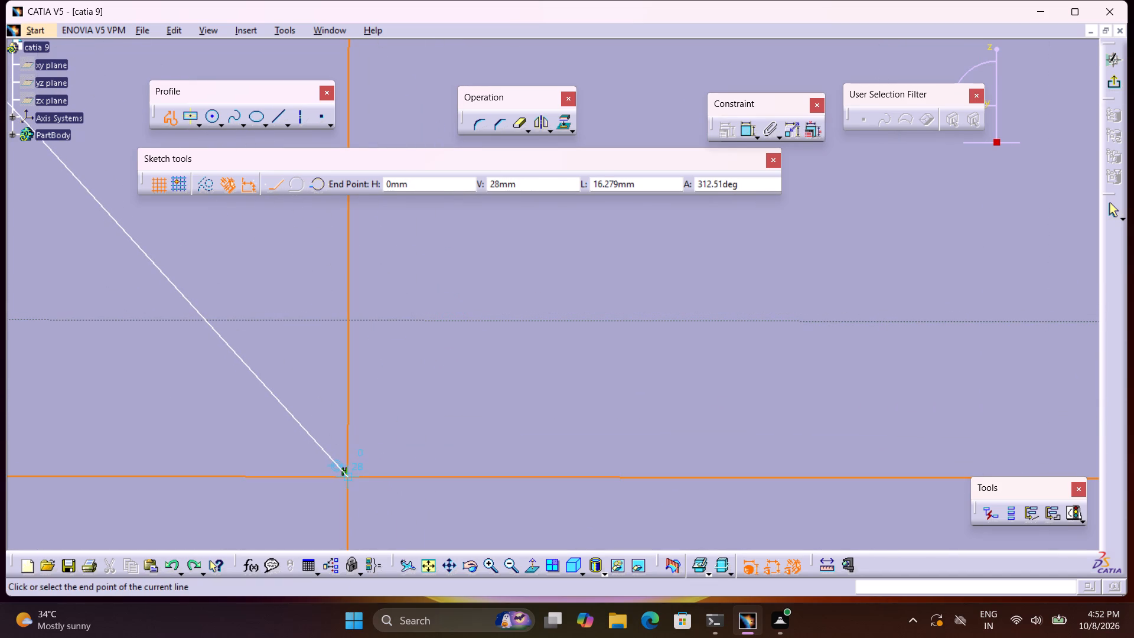
{"action": "left_click", "coordinate": [351, 476]}
Complete the V with a line about 16.3 mm long up to the right 9 mm line's inner end, and restore the normal view.
{"action": "middle_click_drag", "start_coordinate": [496, 315], "coordinate": [475, 415]}
{"action": "right_click_drag", "start_coordinate": [496, 314], "coordinate": [493, 325]}
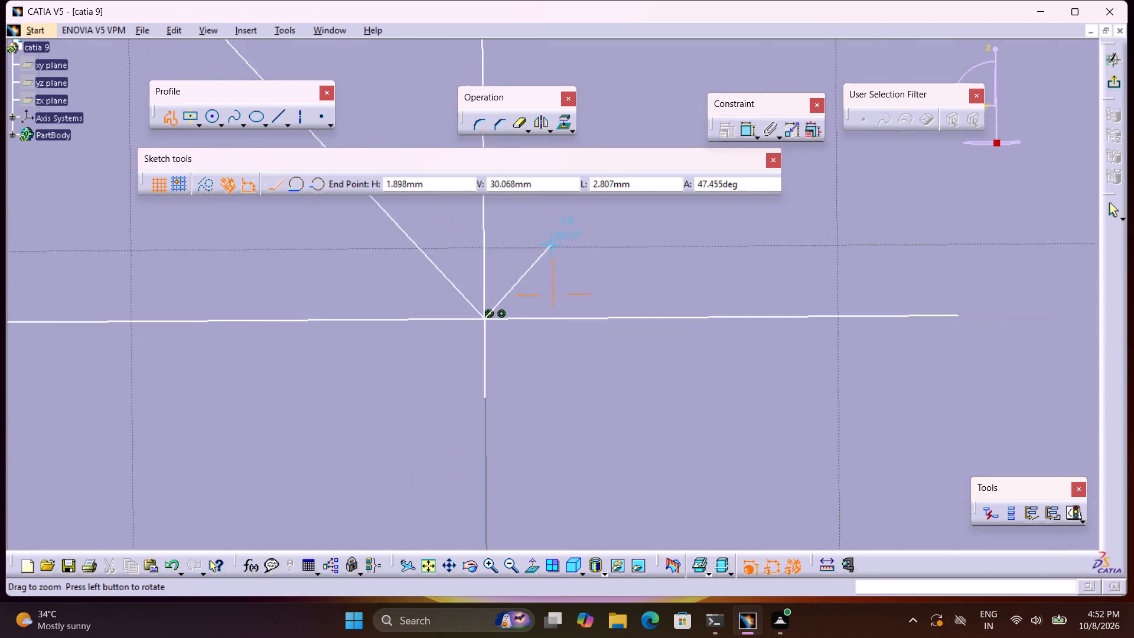
{"action": "middle_click_drag", "start_coordinate": [475, 415], "coordinate": [471, 443]}
{"action": "middle_click_drag", "start_coordinate": [706, 197], "coordinate": [491, 476]}
{"action": "middle_click_drag", "start_coordinate": [637, 314], "coordinate": [392, 533]}
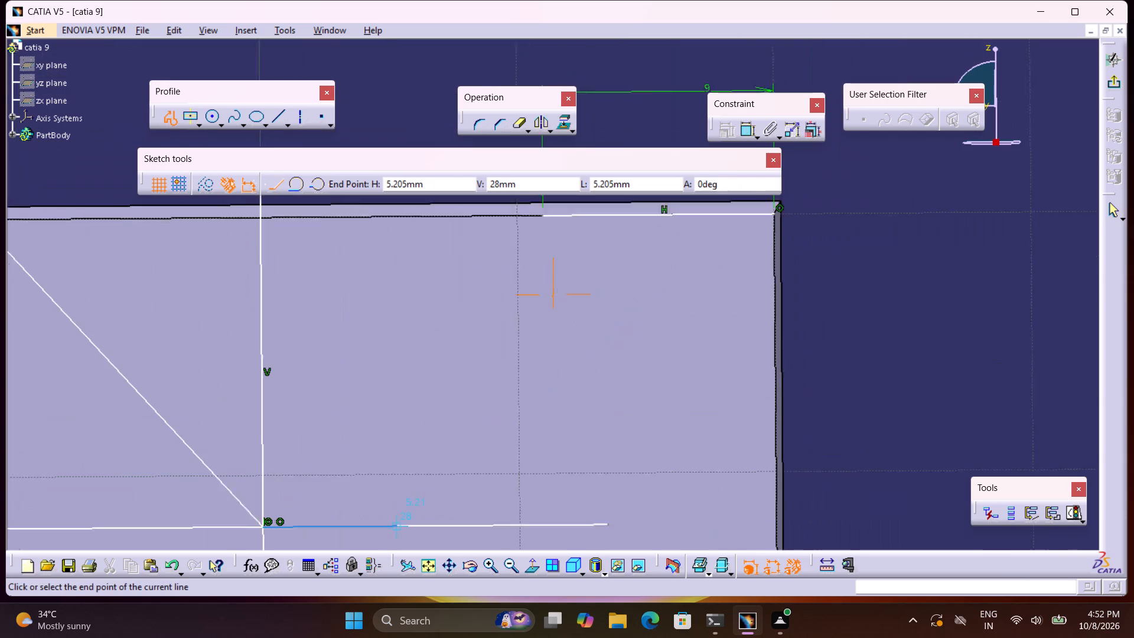
{"action": "middle_click_drag", "start_coordinate": [392, 533], "coordinate": [387, 542]}
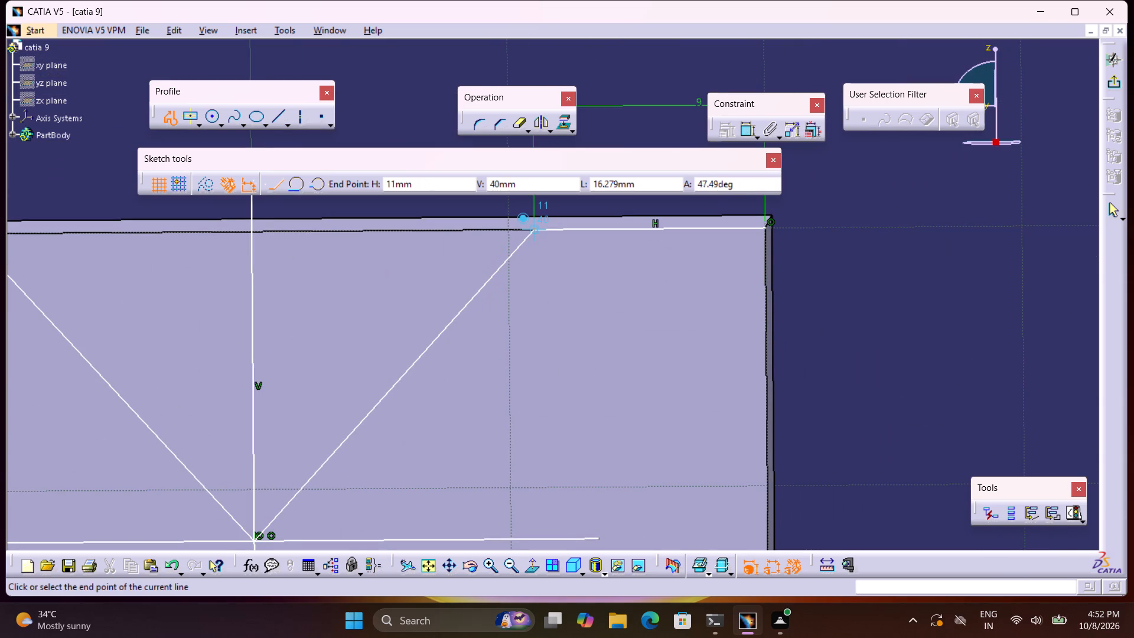
{"action": "left_click", "coordinate": [533, 228]}
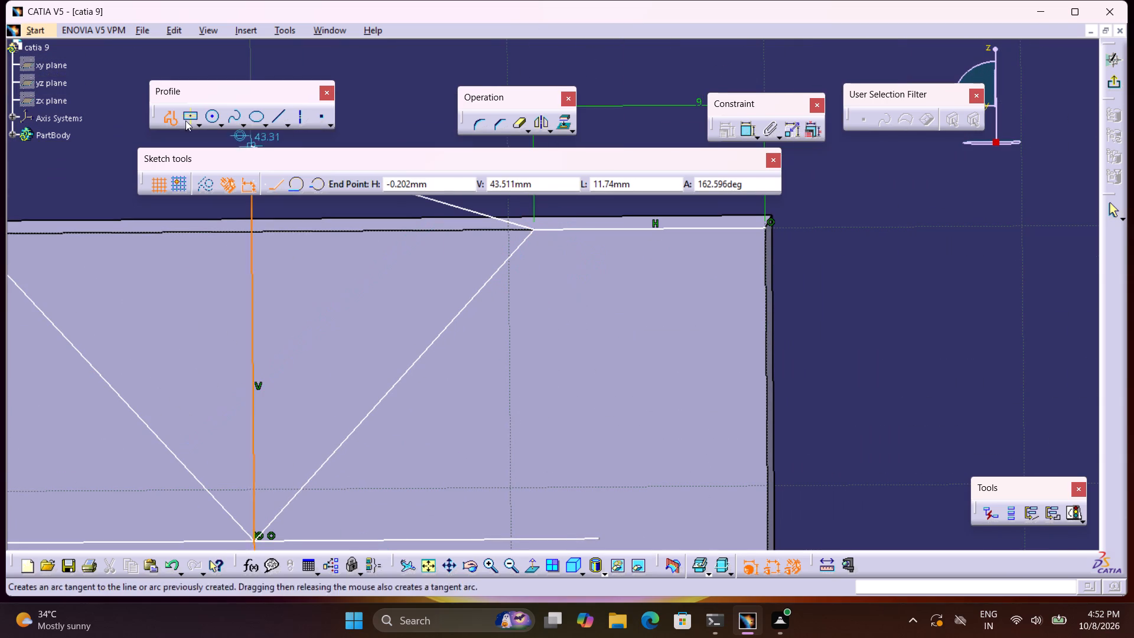
{"action": "left_click", "coordinate": [165, 118]}
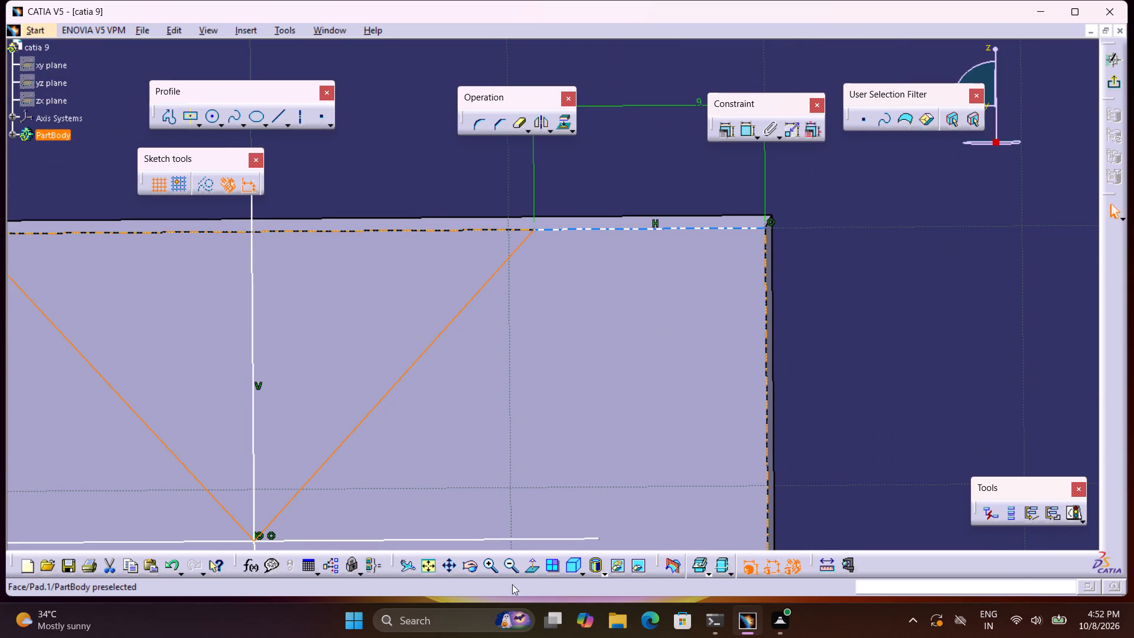
{"action": "left_click", "coordinate": [535, 570]}
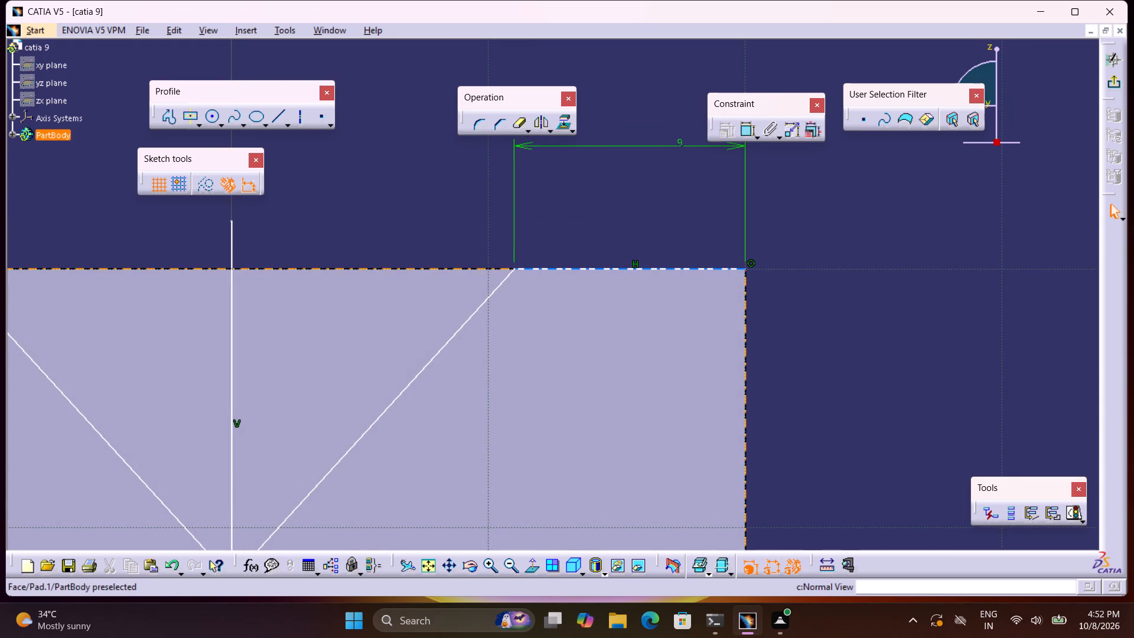
Delete the vertical centre line, the 12 mm vertical line and the horizontal line through the V's lower point from the sketch.
{"action": "middle_click_drag", "start_coordinate": [565, 418], "coordinate": [551, 404]}
{"action": "middle_click_drag", "start_coordinate": [418, 398], "coordinate": [436, 429]}
{"action": "right_click", "coordinate": [432, 419]}
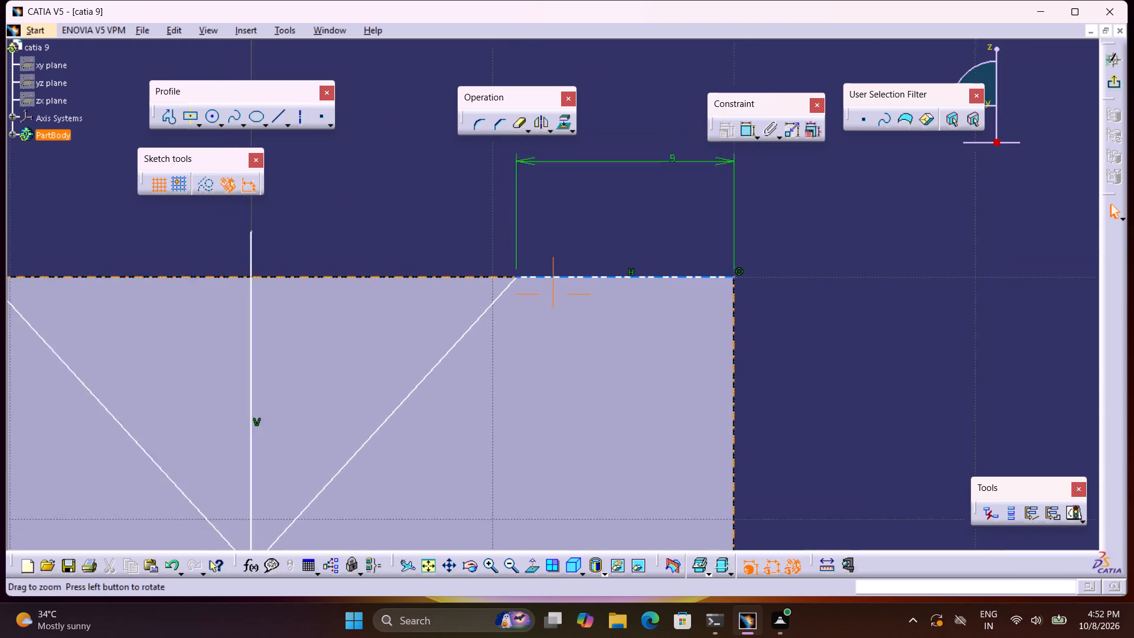
{"action": "middle_click_drag", "start_coordinate": [436, 429], "coordinate": [452, 488]}
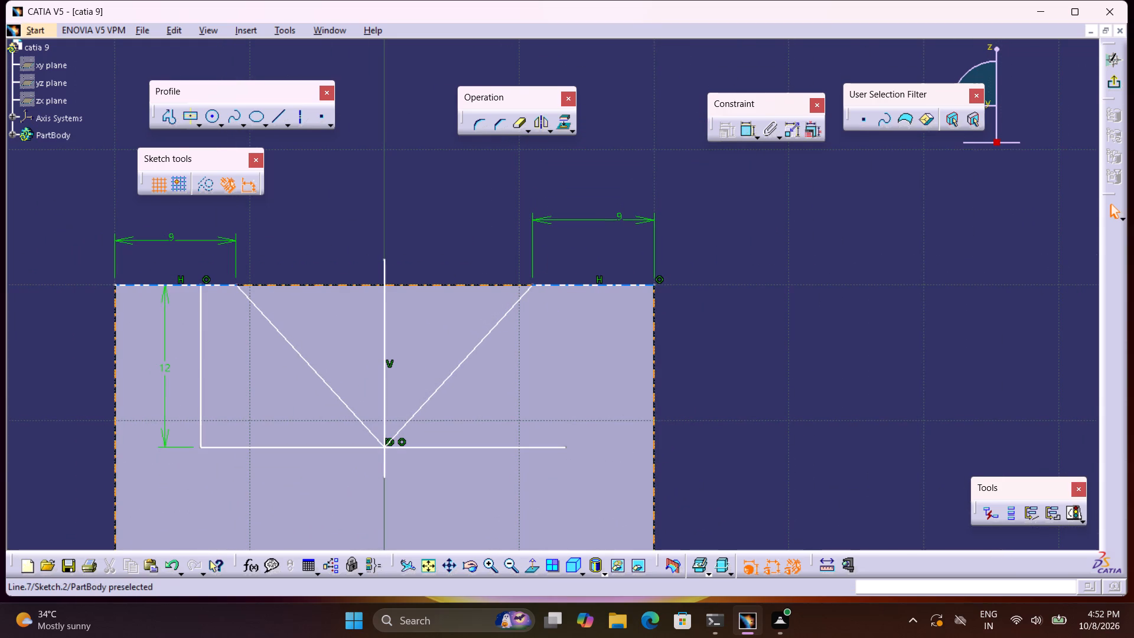
{"action": "key", "text": "Escape"}
{"action": "key", "text": "Escape"}
{"action": "left_click", "coordinate": [382, 328]}
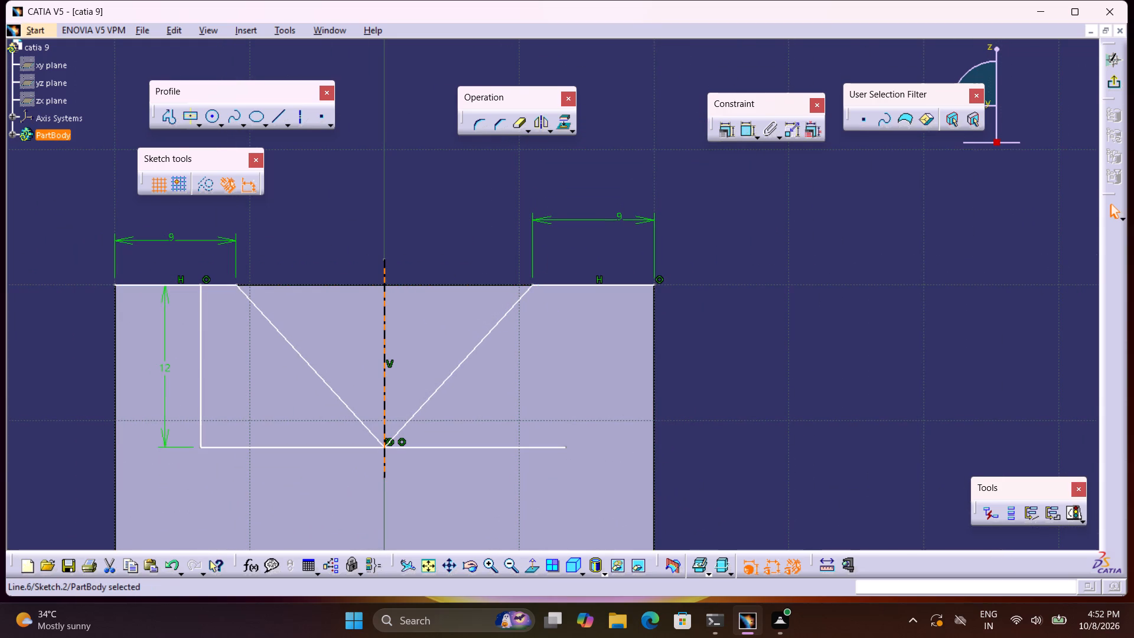
{"action": "key", "text": "Delete"}
{"action": "left_click", "coordinate": [201, 347]}
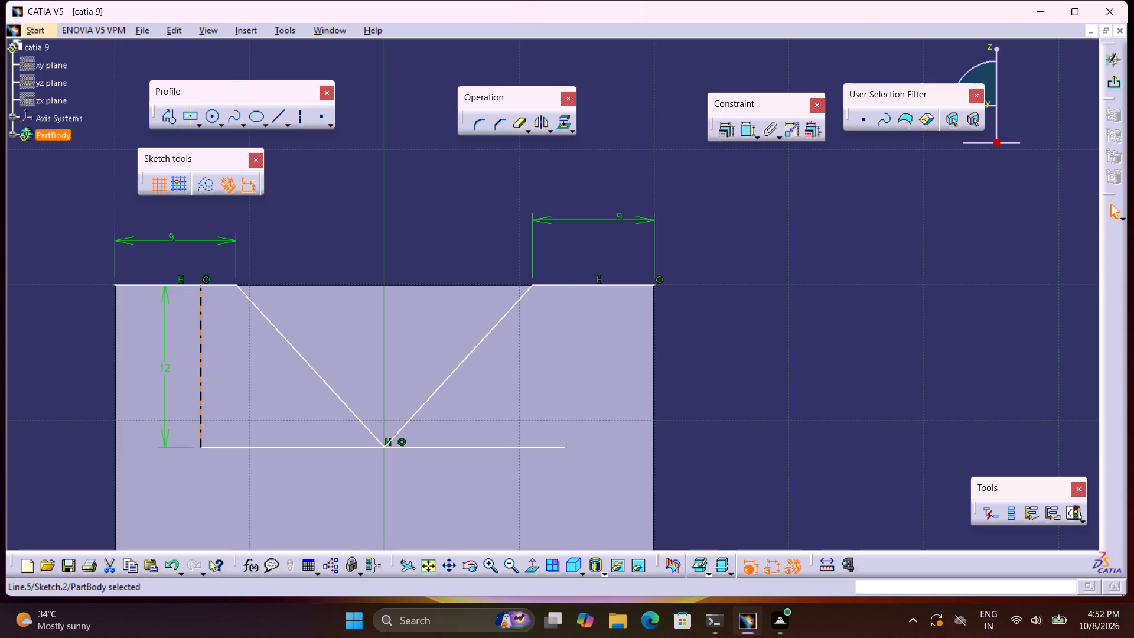
{"action": "key", "text": "Delete"}
{"action": "left_click", "coordinate": [274, 448]}
{"action": "key", "text": "Delete"}
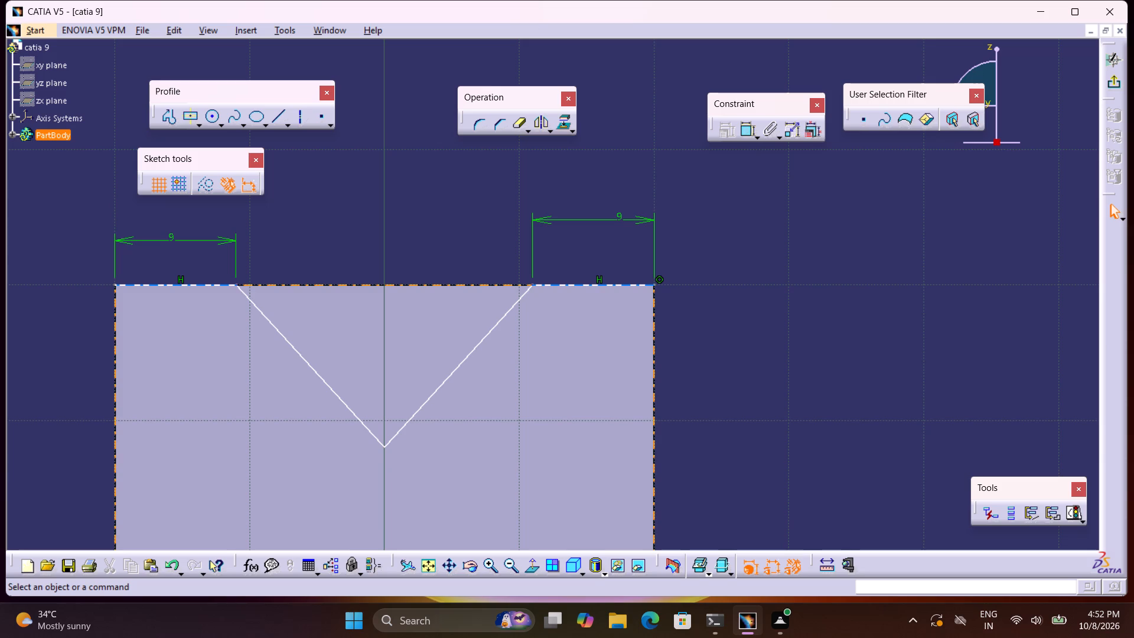
Delete the two 9 mm lines along the face's top edge, leaving only the V's slanted lines.
{"action": "left_click", "coordinate": [168, 287]}
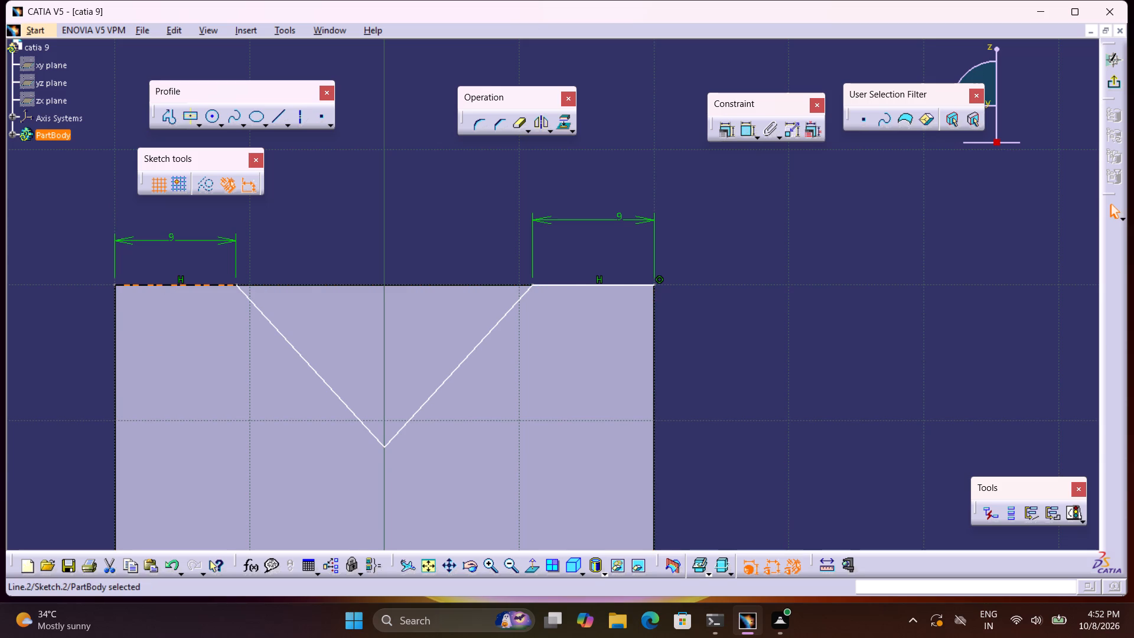
{"action": "key", "text": "Delete"}
{"action": "left_click", "coordinate": [576, 286]}
{"action": "key", "text": "Delete"}
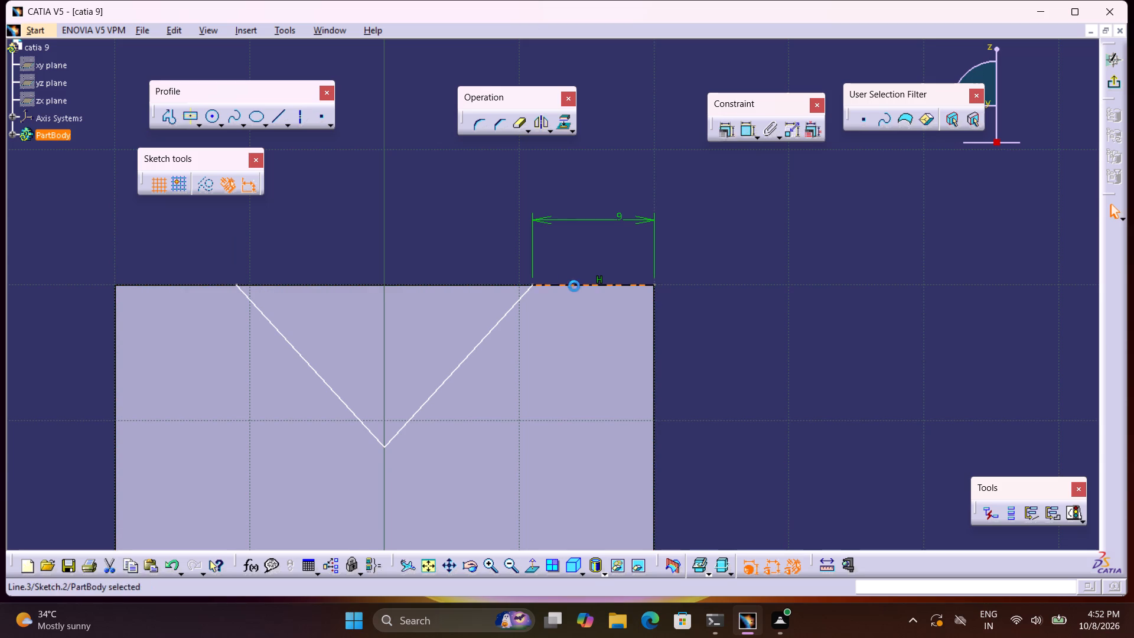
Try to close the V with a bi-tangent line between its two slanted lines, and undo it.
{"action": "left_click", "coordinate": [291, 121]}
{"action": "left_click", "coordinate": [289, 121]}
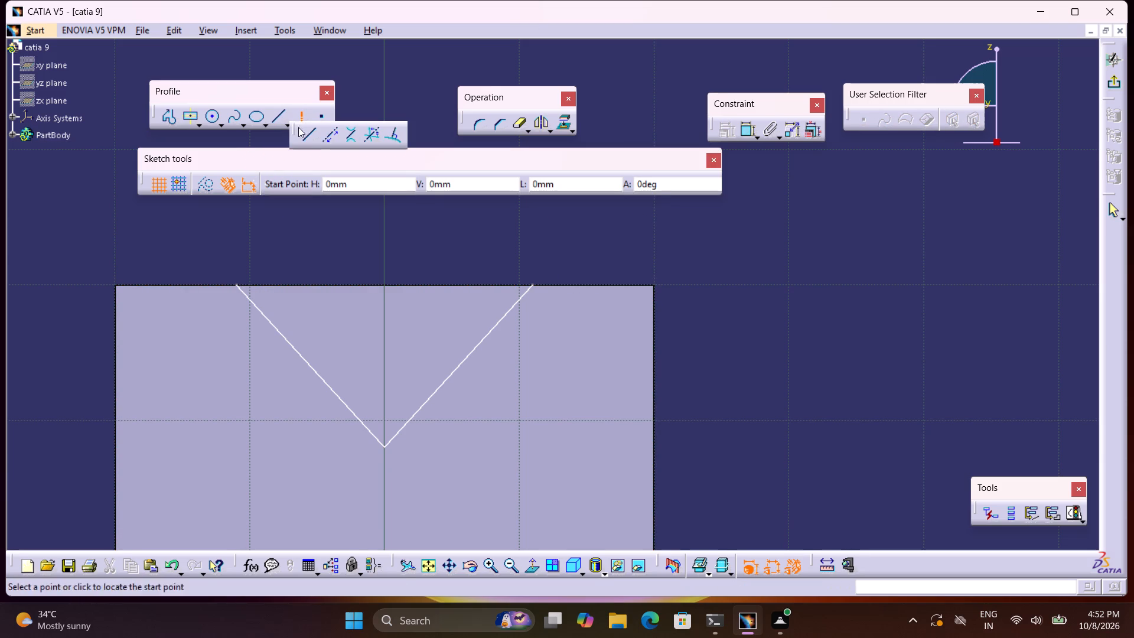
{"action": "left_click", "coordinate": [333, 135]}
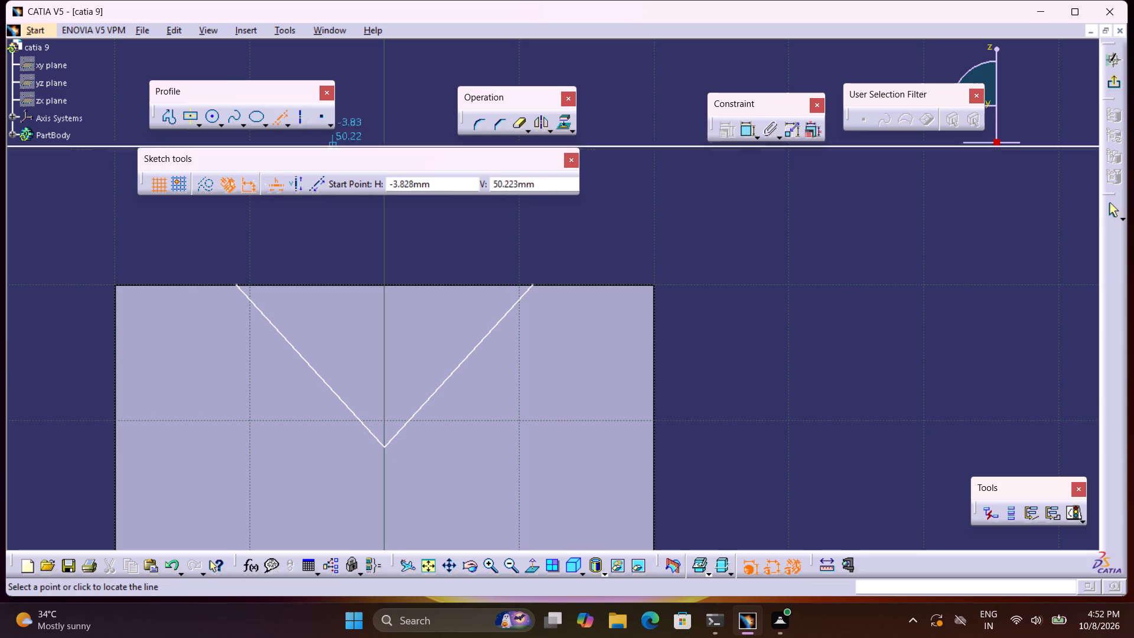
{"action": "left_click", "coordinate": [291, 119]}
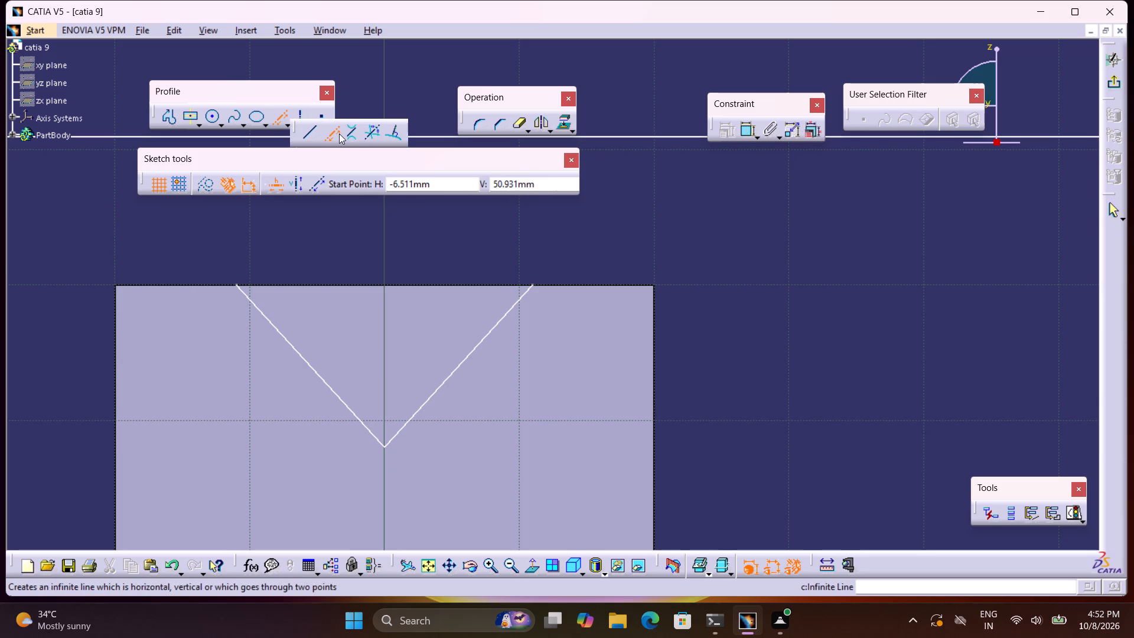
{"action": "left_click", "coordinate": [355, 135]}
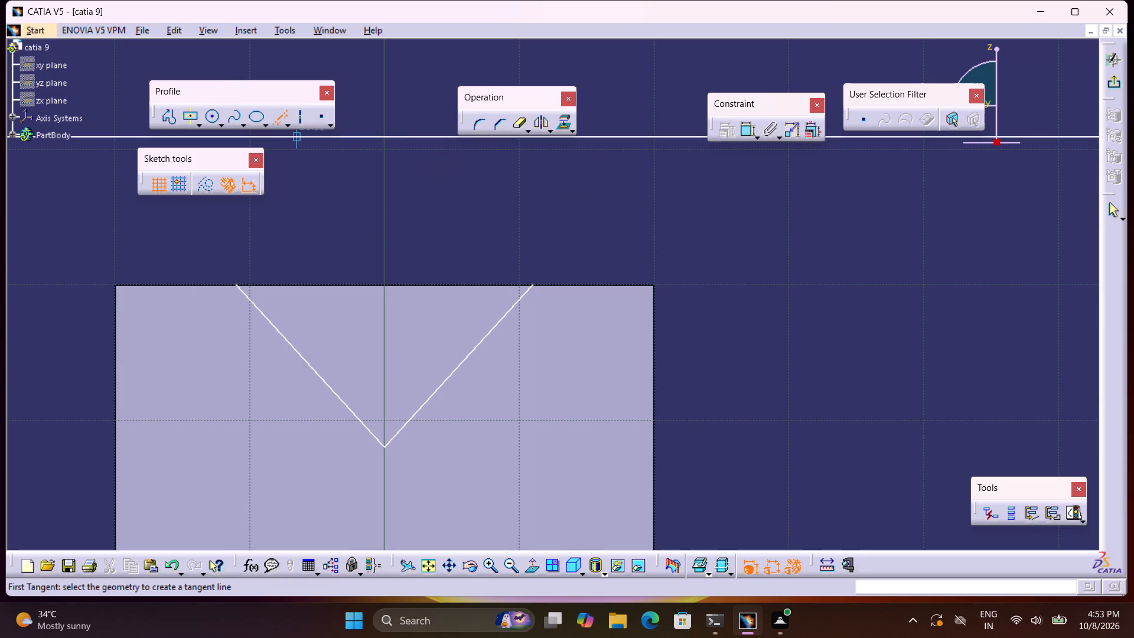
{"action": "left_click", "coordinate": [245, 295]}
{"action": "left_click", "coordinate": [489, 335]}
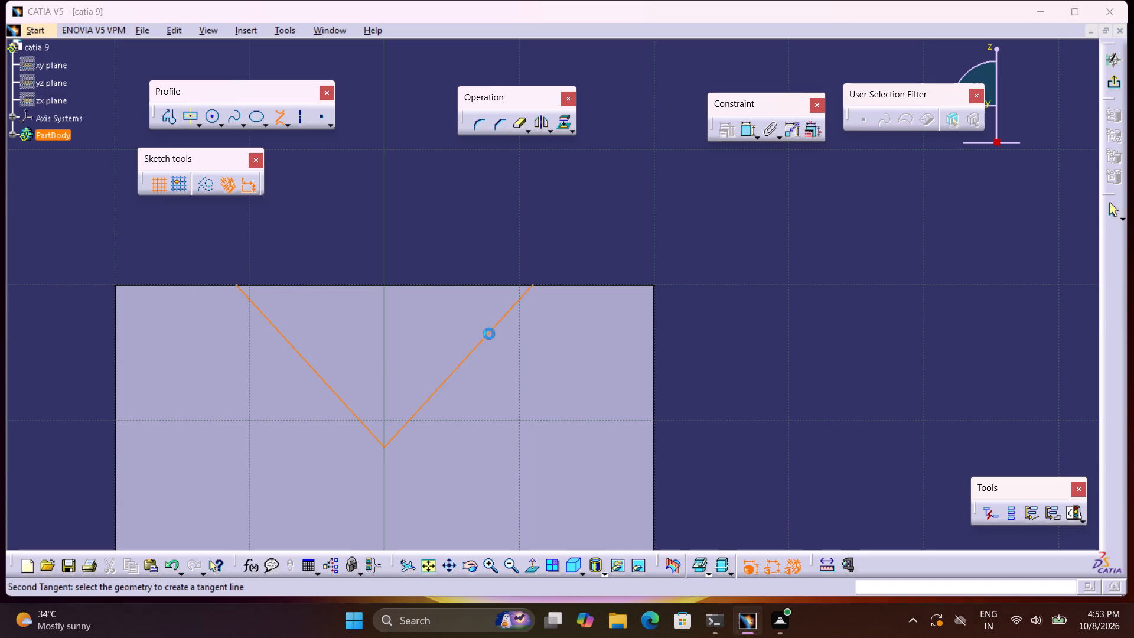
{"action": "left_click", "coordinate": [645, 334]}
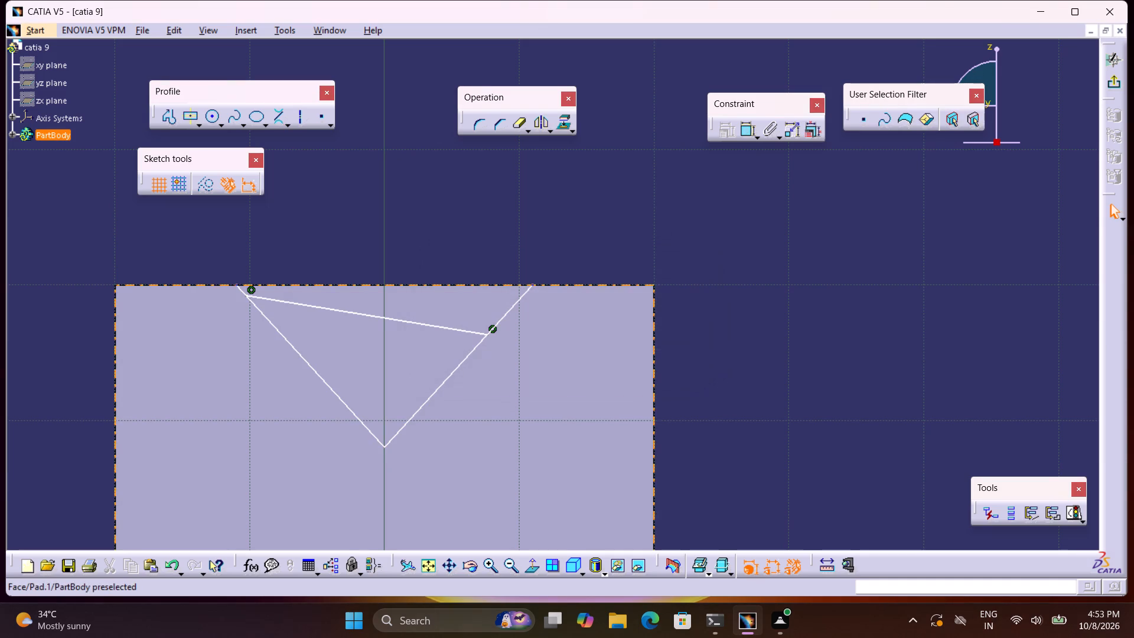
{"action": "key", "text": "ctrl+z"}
Close the V with a 22 mm horizontal line between its upper endpoints, and exit the sketch.
{"action": "left_click", "coordinate": [284, 120]}
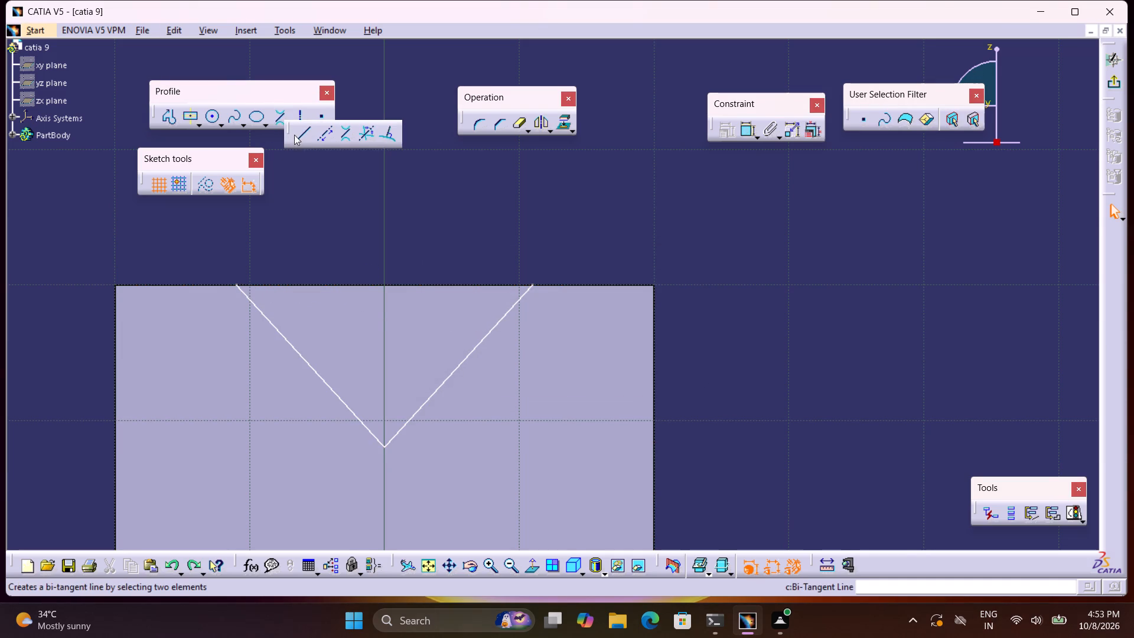
{"action": "left_click", "coordinate": [301, 139]}
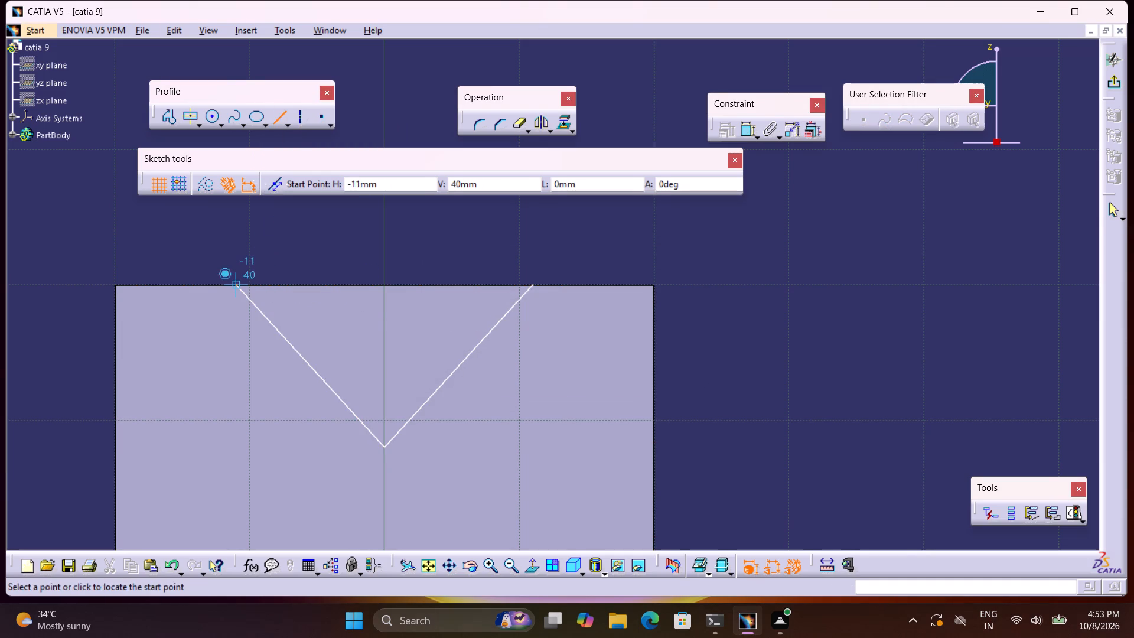
{"action": "left_click", "coordinate": [237, 283]}
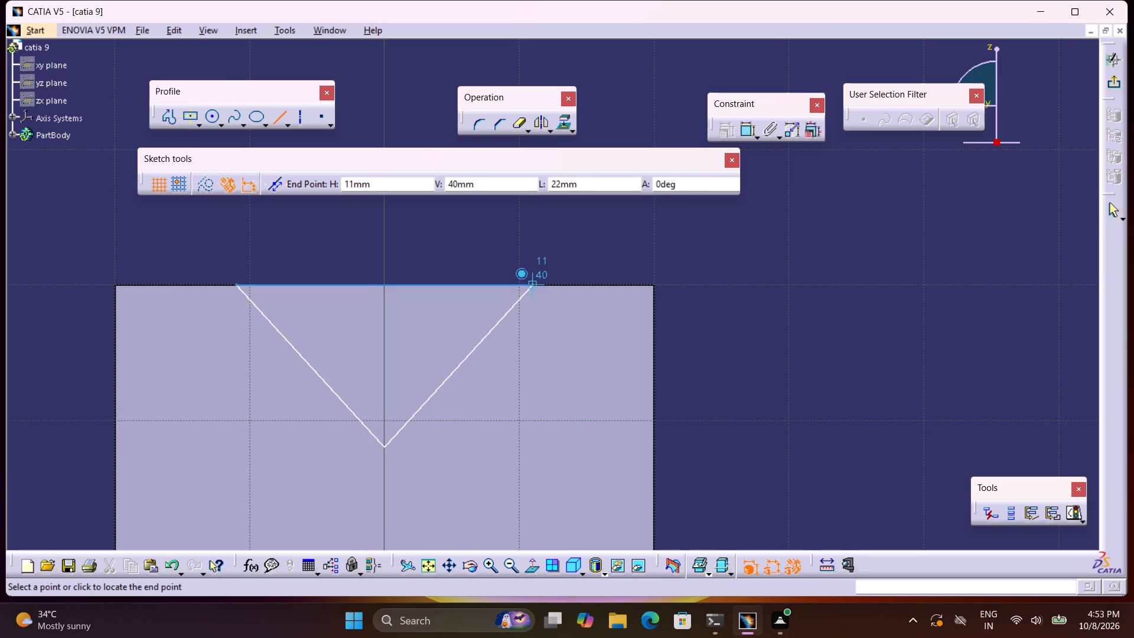
{"action": "left_click", "coordinate": [533, 285]}
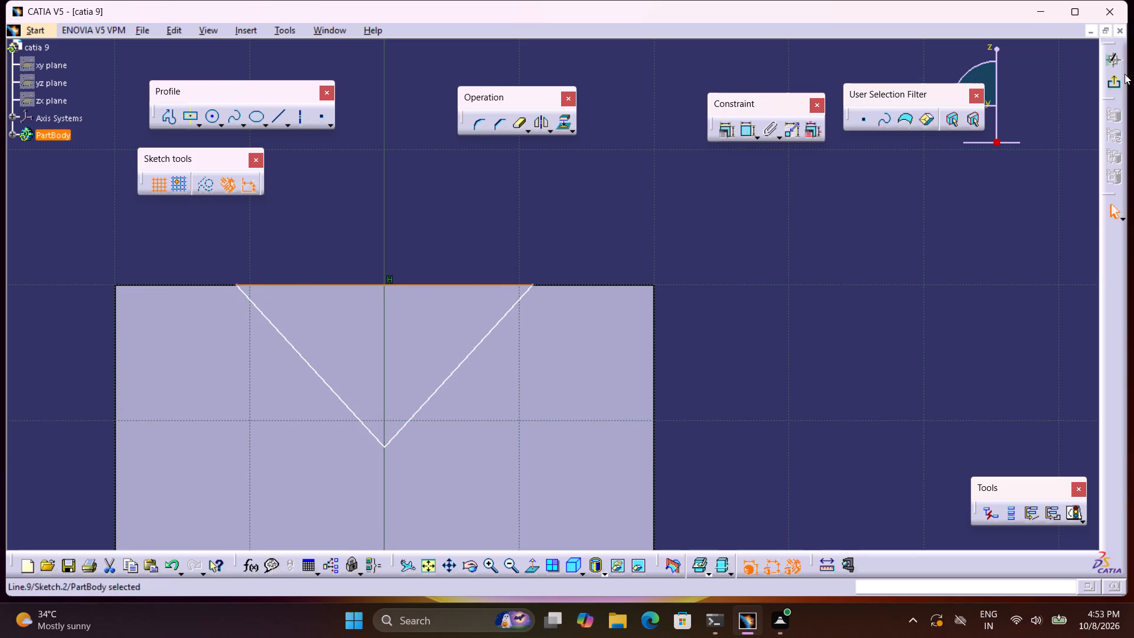
{"action": "left_click", "coordinate": [1113, 81]}
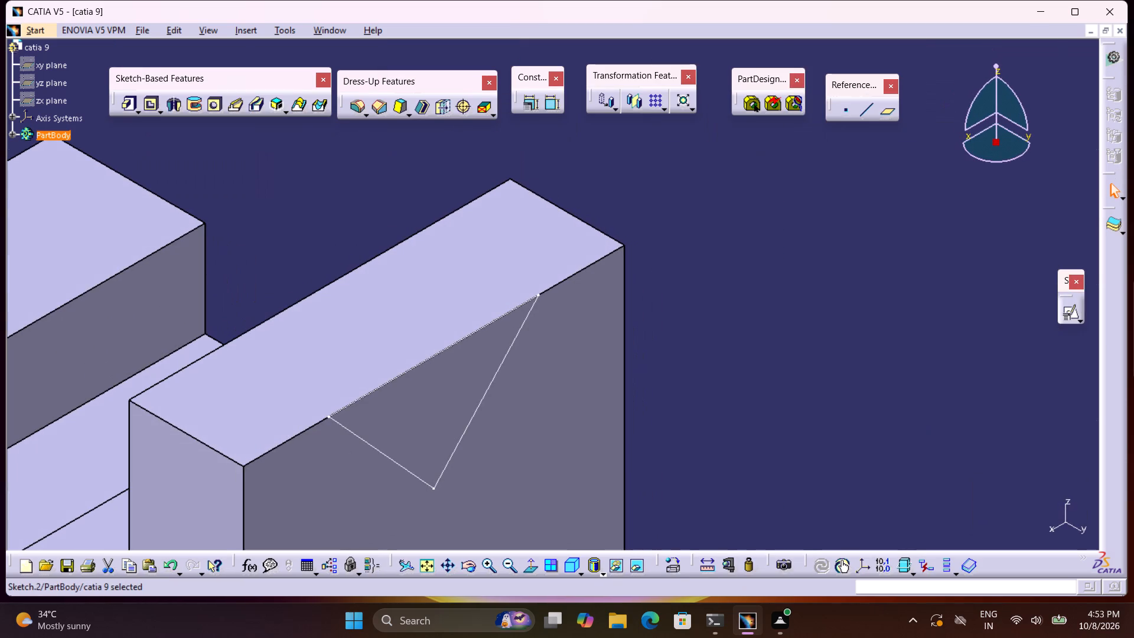
Cut the triangular V profile into the upright block as a pocket with a depth of 20 mm.
{"action": "left_click", "coordinate": [152, 94]}
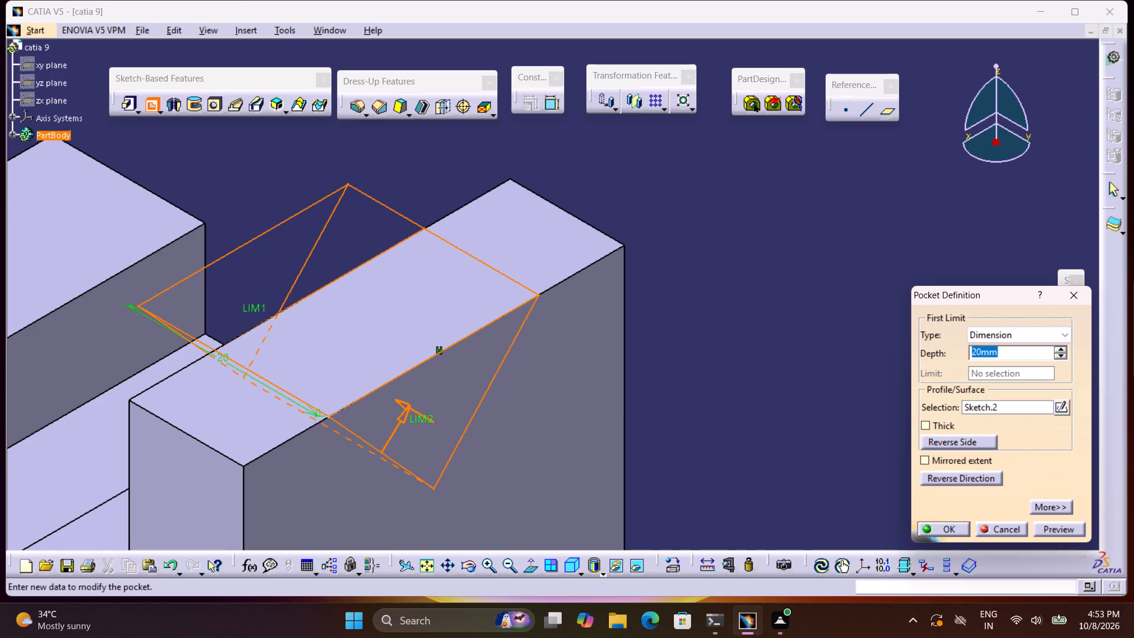
{"action": "left_click", "coordinate": [1057, 529]}
{"action": "left_click", "coordinate": [956, 525]}
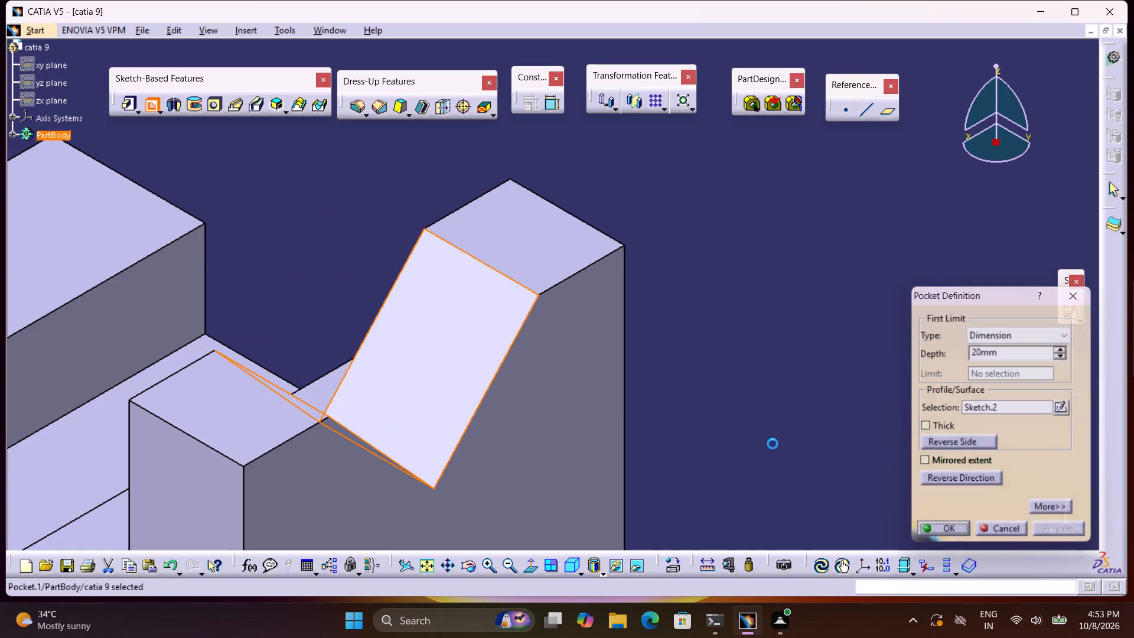
Create a positioned sketch on the top face of the raised block opposite the V-notched one.
{"action": "middle_click_drag", "start_coordinate": [755, 398], "coordinate": [754, 306]}
{"action": "left_click", "coordinate": [761, 294]}
{"action": "middle_click_drag", "start_coordinate": [771, 272], "coordinate": [772, 272]}
{"action": "right_click", "coordinate": [771, 272]}
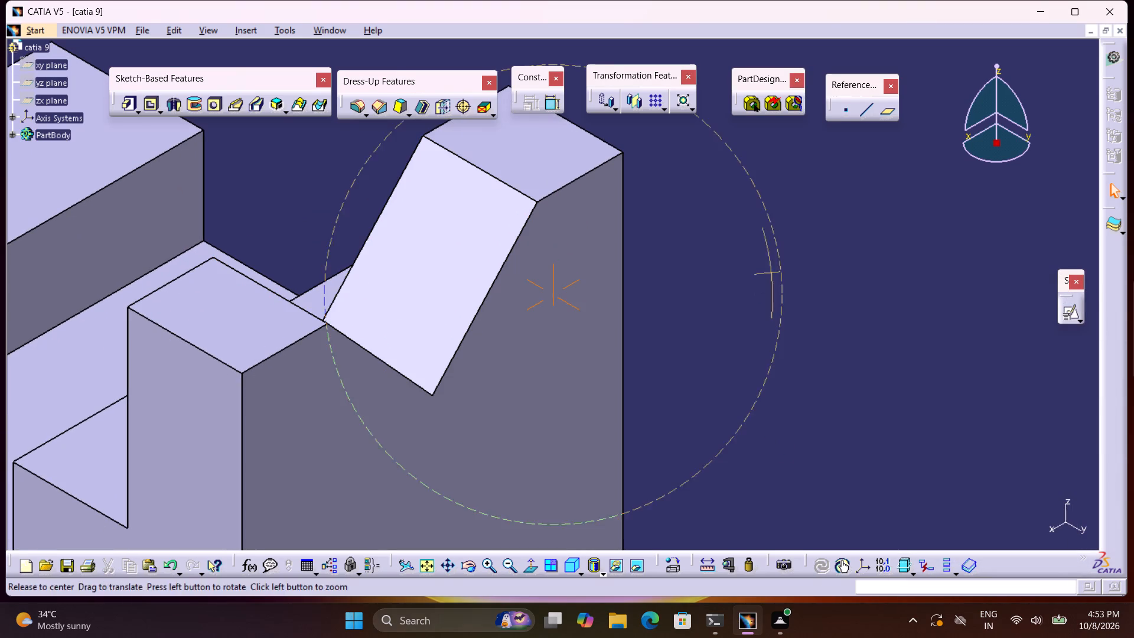
{"action": "middle_click_drag", "start_coordinate": [772, 272], "coordinate": [794, 350]}
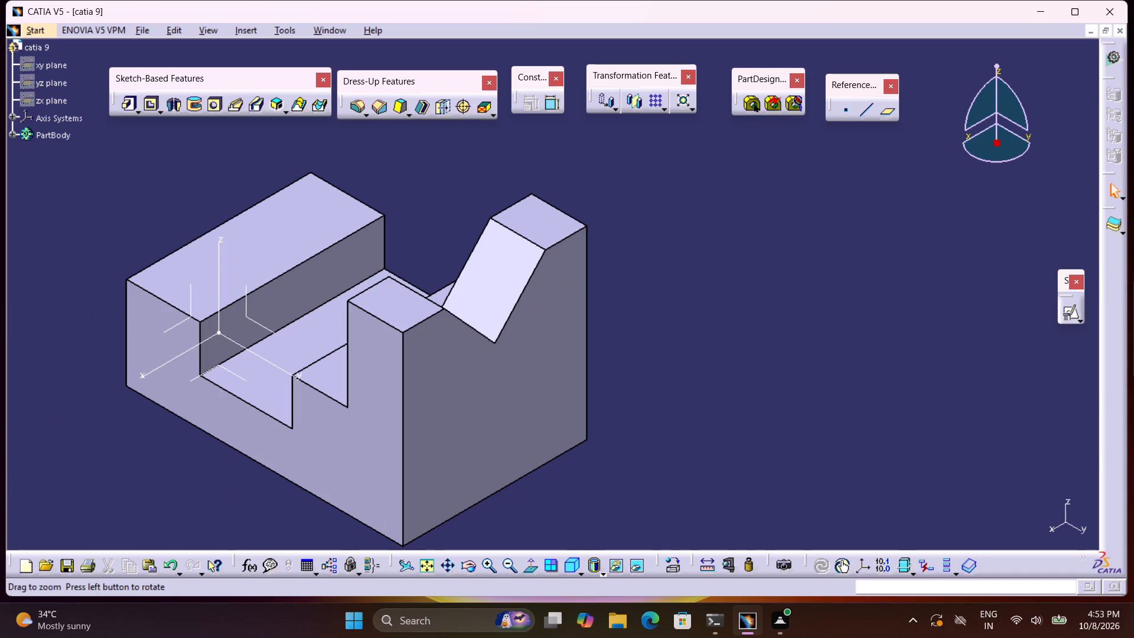
{"action": "left_click", "coordinate": [1063, 315]}
{"action": "left_click", "coordinate": [245, 248]}
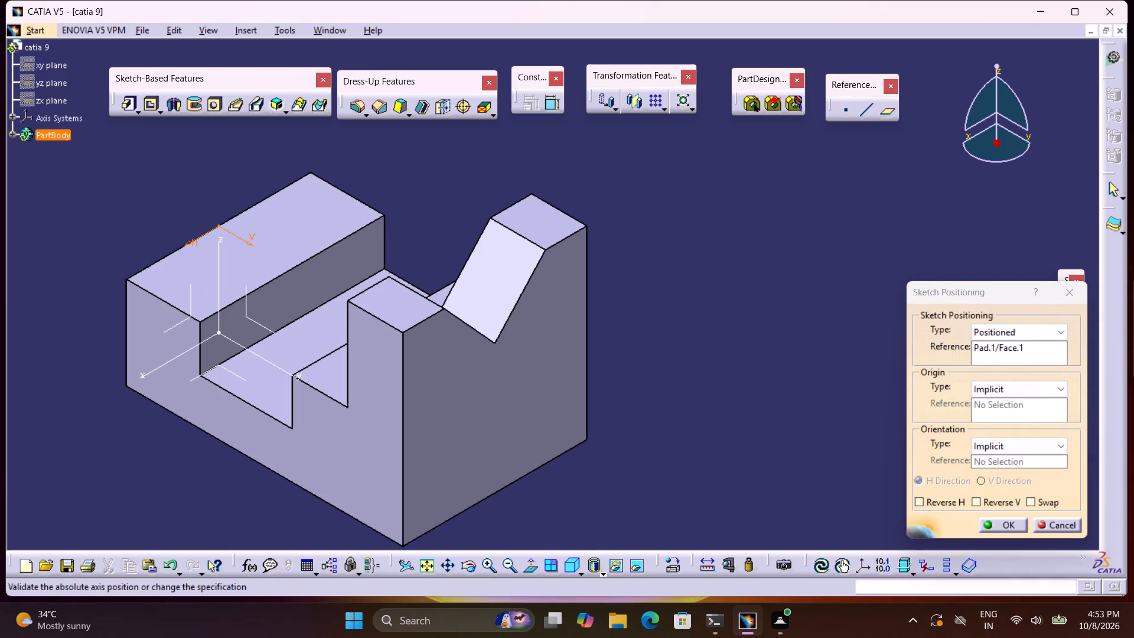
{"action": "left_click", "coordinate": [1012, 532]}
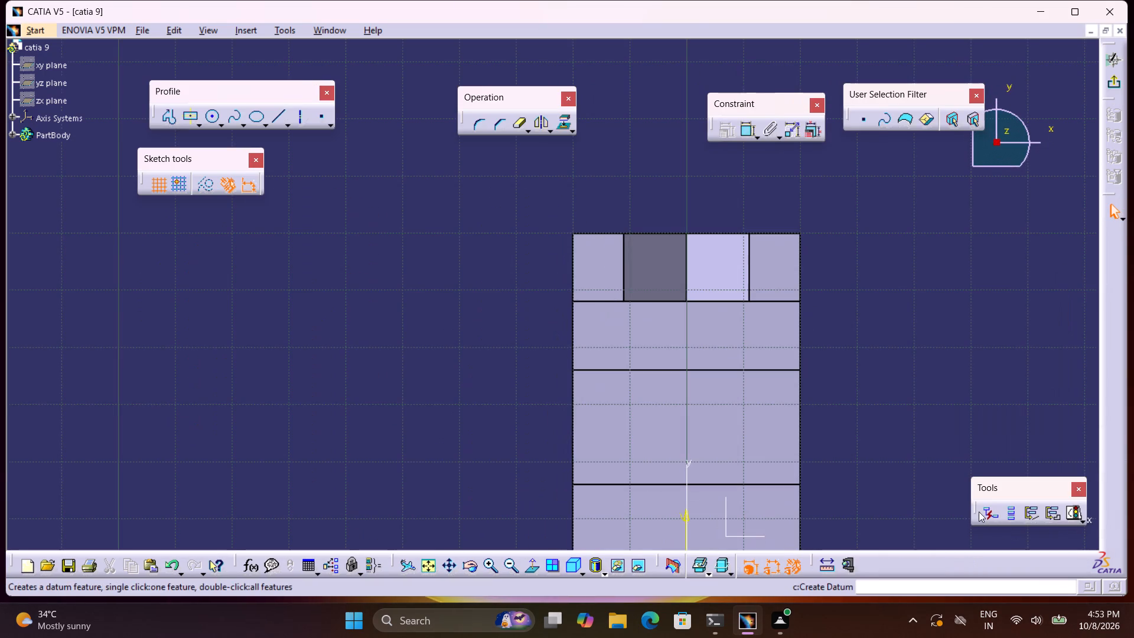
Sketch a circle of about 6 mm radius centred on the sketch origin at the middle of the block's outer edge.
{"action": "middle_click_drag", "start_coordinate": [895, 453], "coordinate": [816, 318]}
{"action": "middle_click_drag", "start_coordinate": [874, 415], "coordinate": [849, 382]}
{"action": "right_click", "coordinate": [849, 382]}
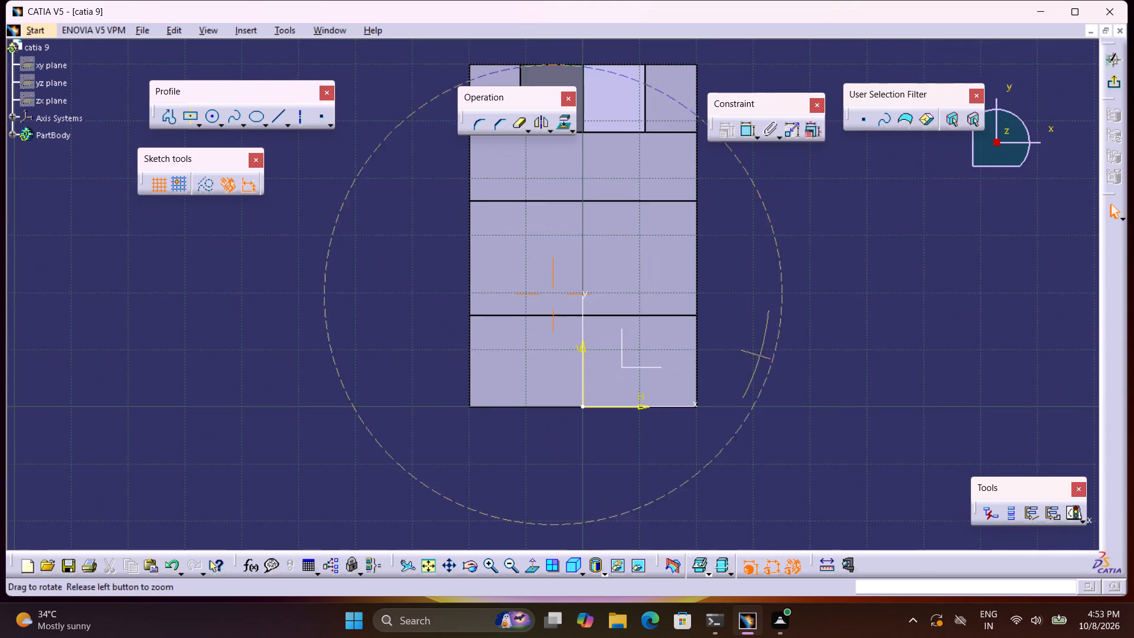
{"action": "middle_click_drag", "start_coordinate": [849, 382], "coordinate": [833, 342]}
{"action": "middle_click_drag", "start_coordinate": [890, 419], "coordinate": [839, 370]}
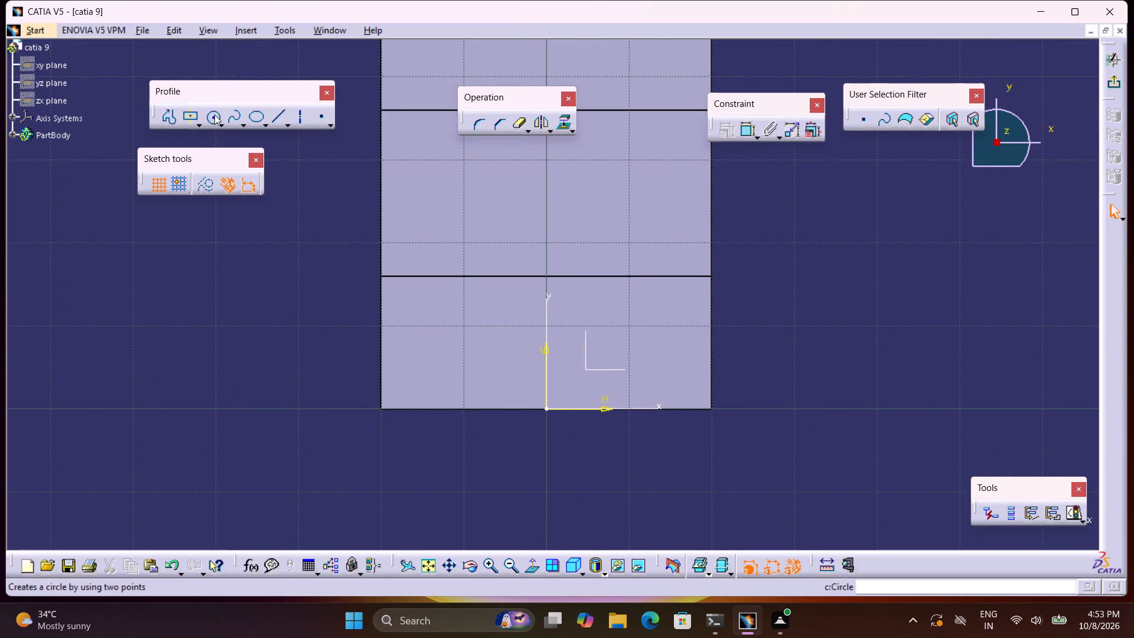
{"action": "left_click", "coordinate": [215, 115]}
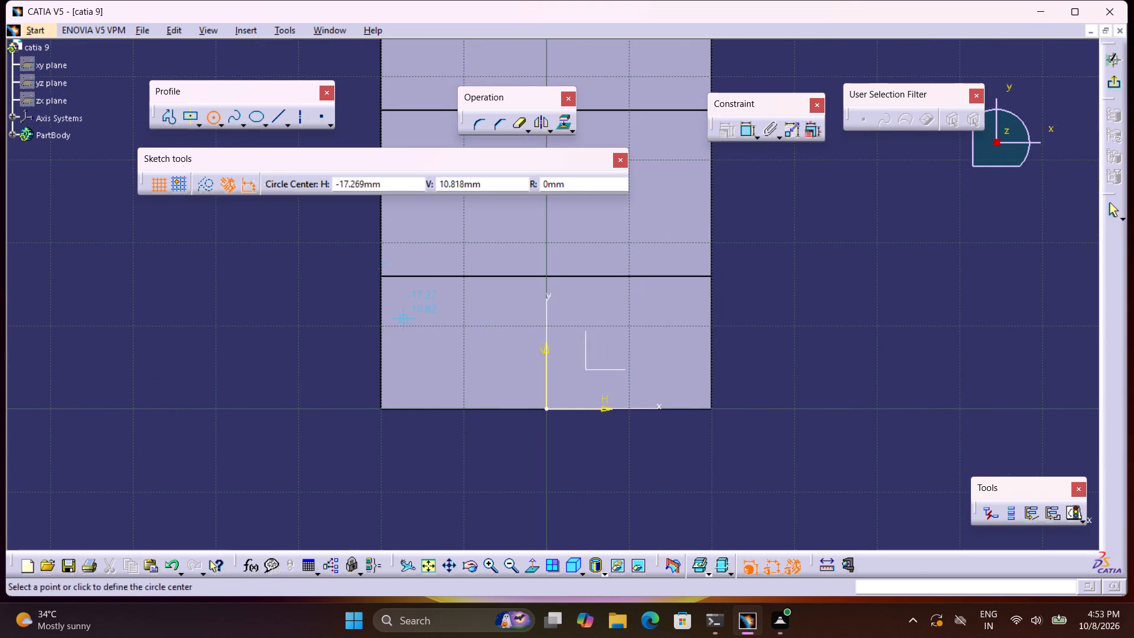
{"action": "left_click", "coordinate": [547, 409]}
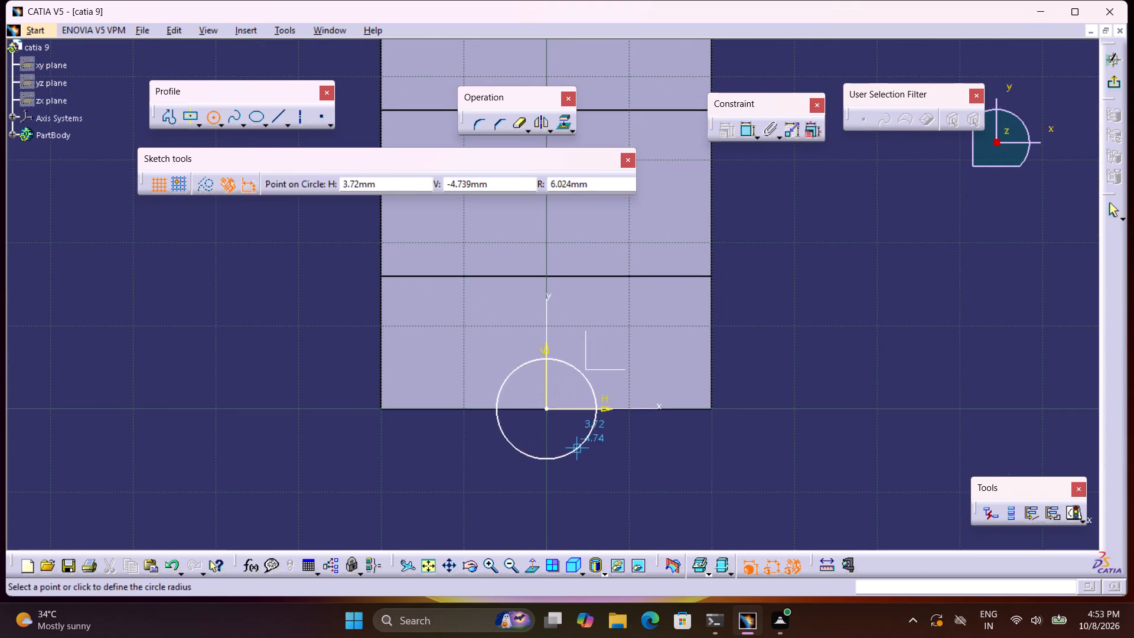
{"action": "left_click", "coordinate": [578, 449]}
Dimension the circle's radius and set it to 8 mm.
{"action": "left_click", "coordinate": [741, 131]}
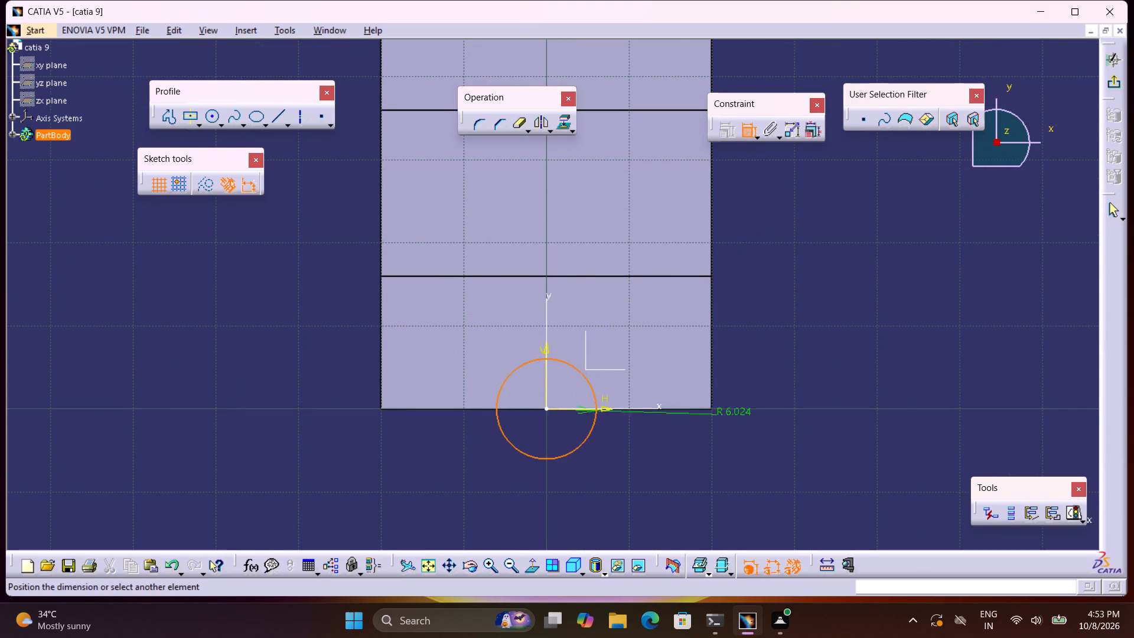
{"action": "left_click", "coordinate": [736, 431]}
{"action": "double_click", "coordinate": [745, 431]}
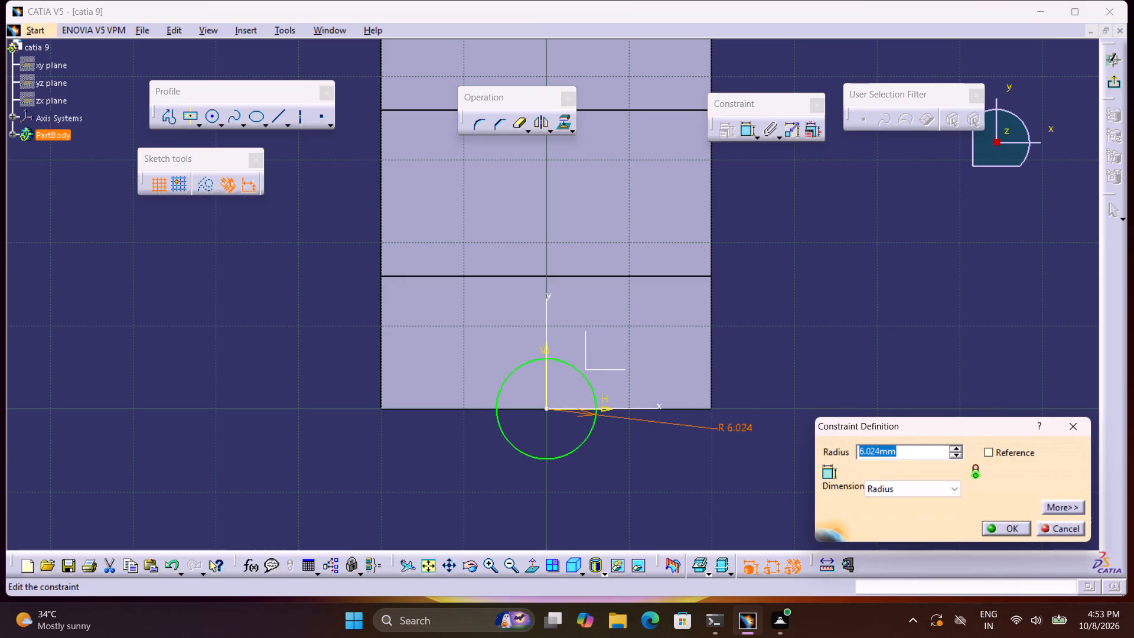
{"action": "key", "text": "8"}
{"action": "key", "text": "Return"}
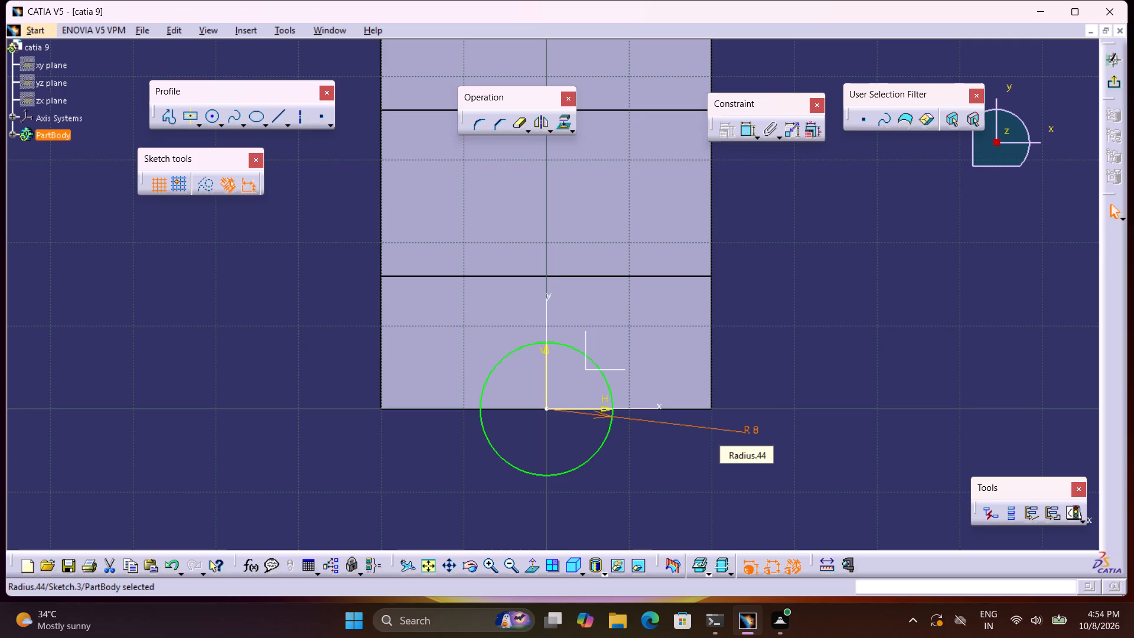
{"action": "left_click", "coordinate": [765, 252]}
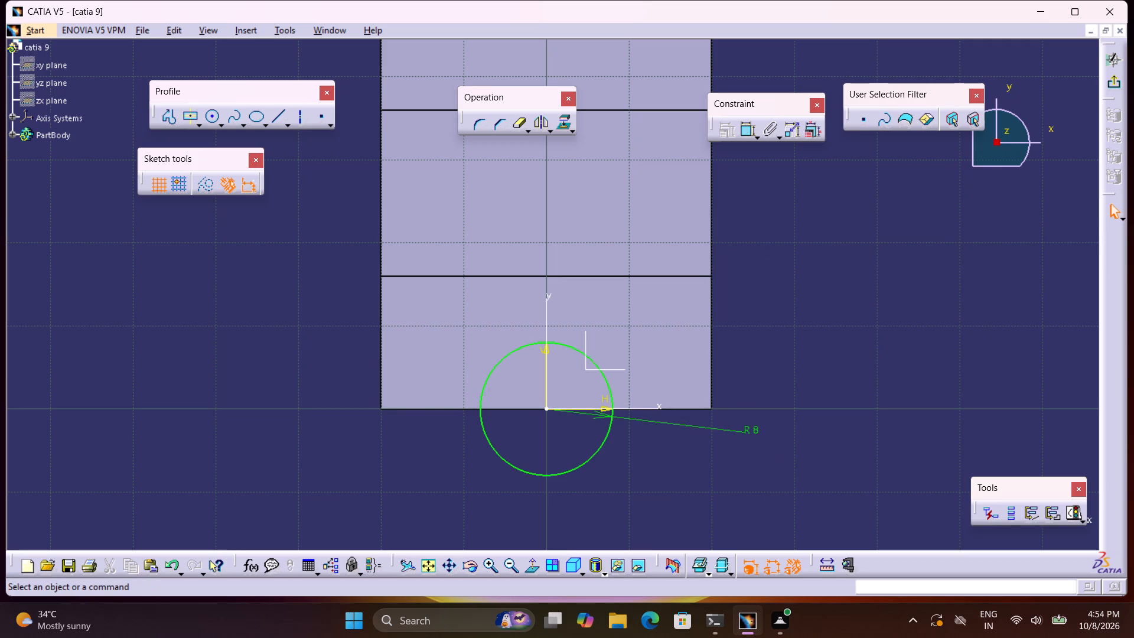
Sketch a horizontal line along the block's outer edge from corner to corner, passing through the circle's centre.
{"action": "left_click", "coordinate": [162, 113]}
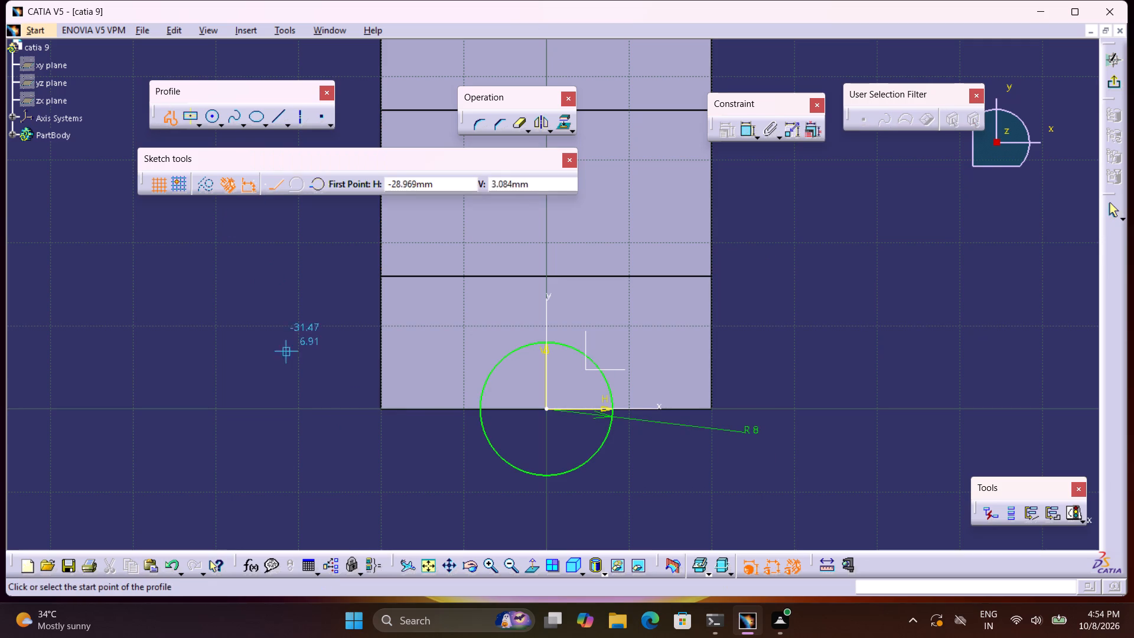
{"action": "left_click", "coordinate": [383, 406]}
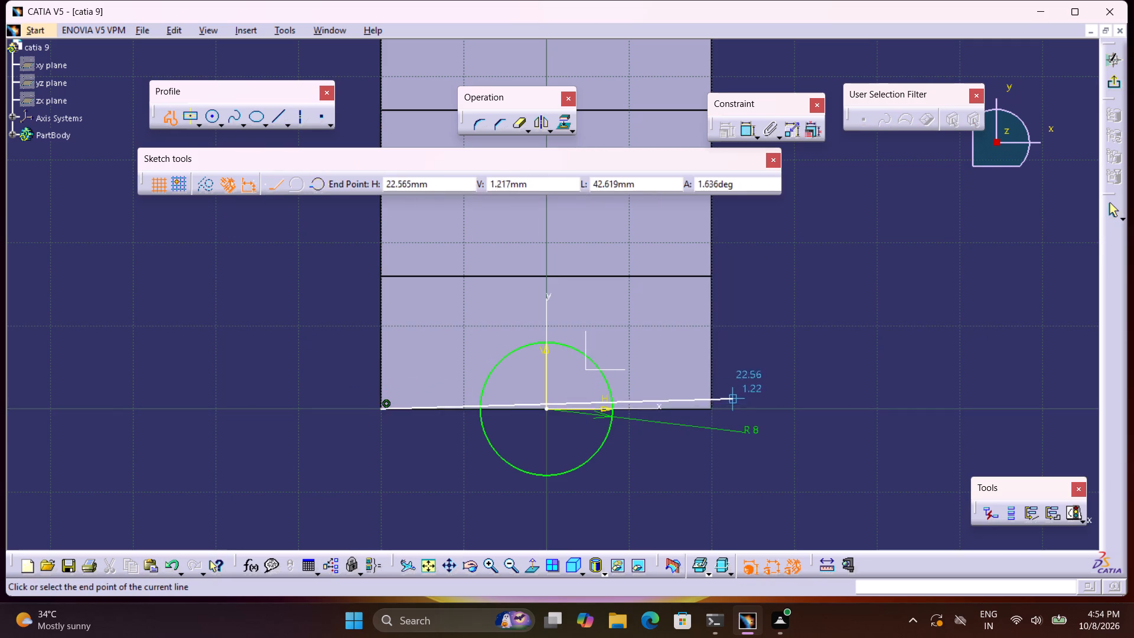
{"action": "left_click", "coordinate": [712, 411]}
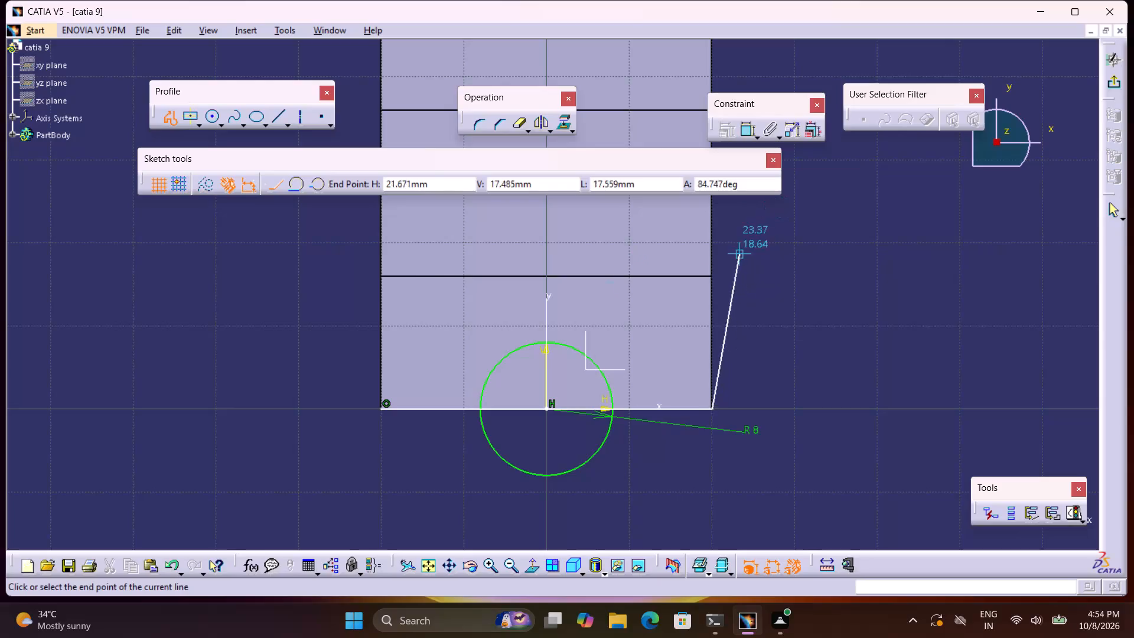
{"action": "key", "text": "Escape"}
{"action": "key", "text": "Escape"}
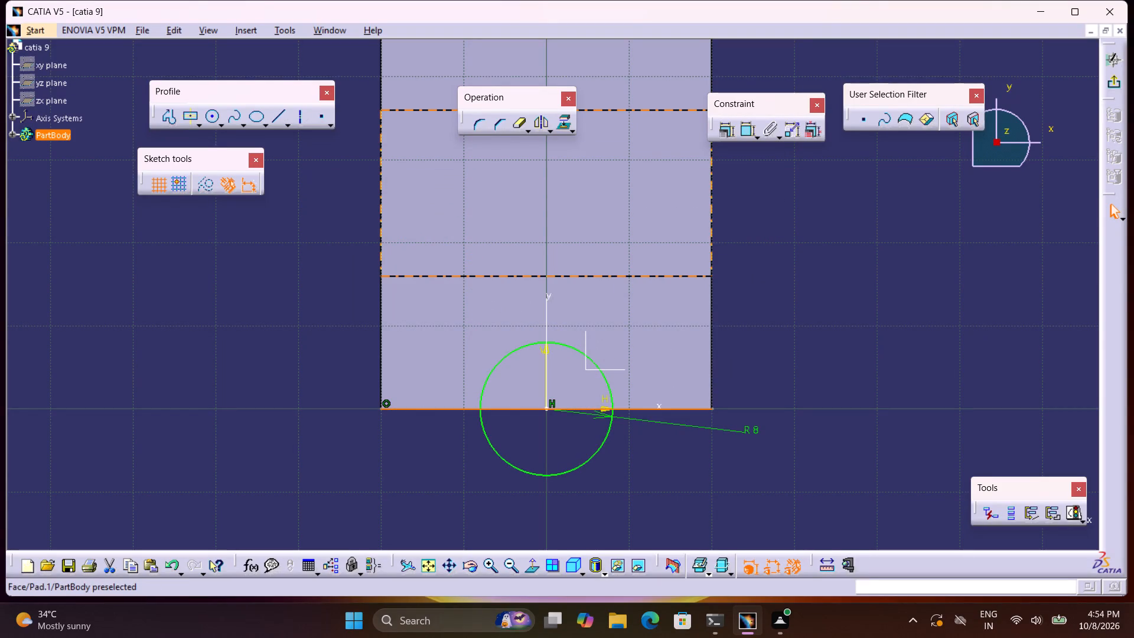
Trim away the half of the circle lying outside the block and delete the horizontal line along the edge.
{"action": "left_click", "coordinate": [524, 122]}
{"action": "left_click", "coordinate": [593, 460]}
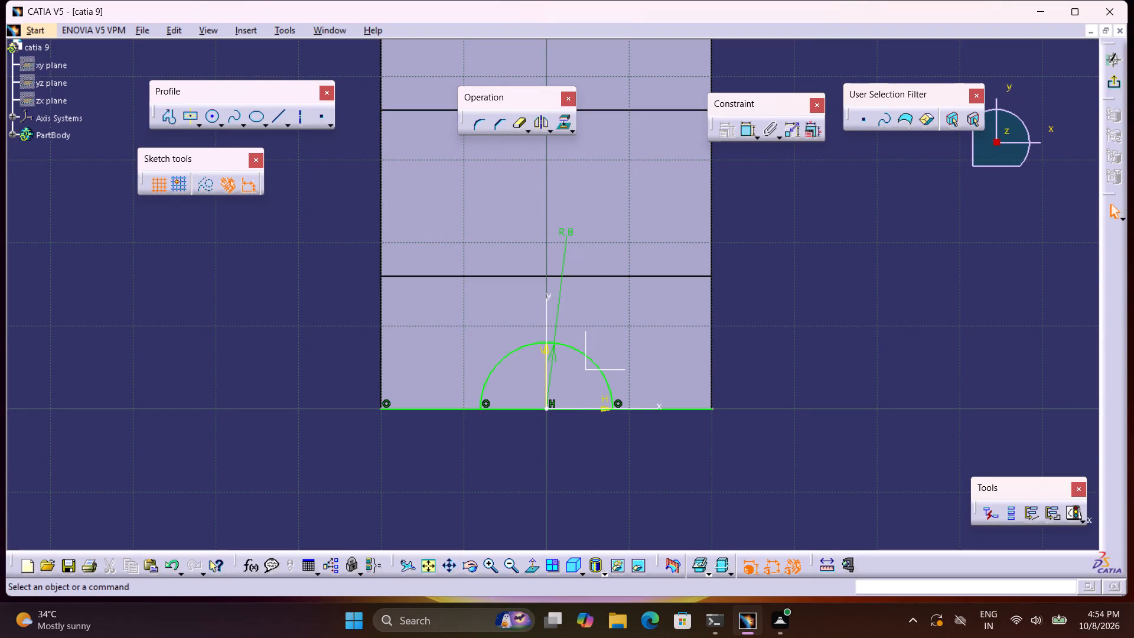
{"action": "left_click", "coordinate": [411, 412]}
{"action": "key", "text": "Home"}
{"action": "key", "text": "Delete"}
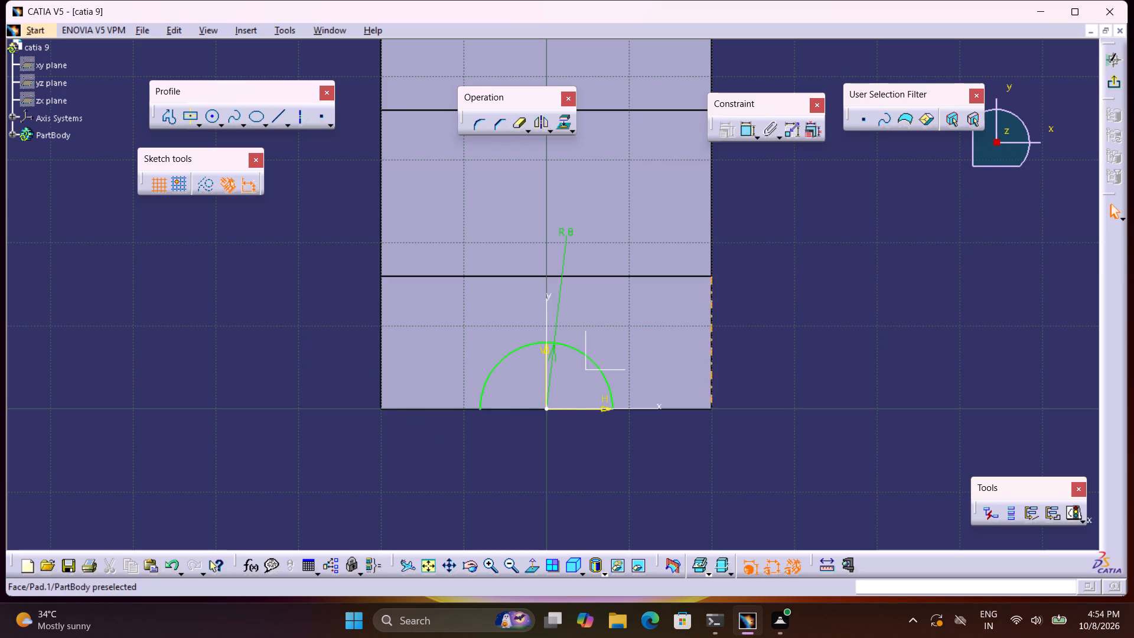
Exit the sketch and pocket the 8 mm radius semicircle through the block with the Up to next limit.
{"action": "left_click", "coordinate": [1112, 86]}
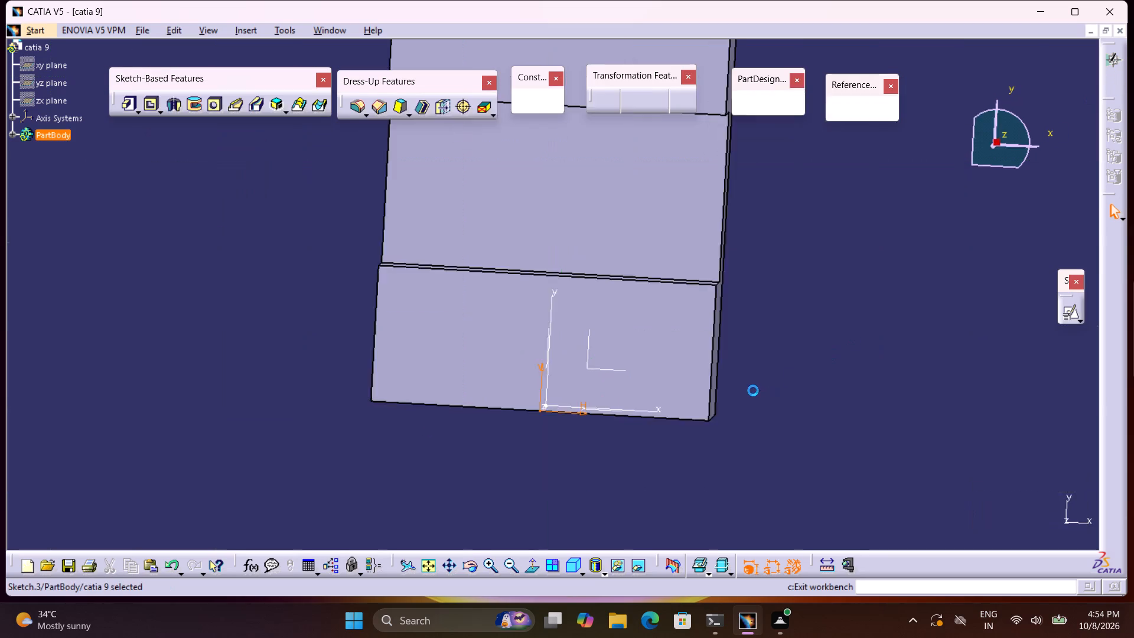
{"action": "left_click", "coordinate": [156, 103]}
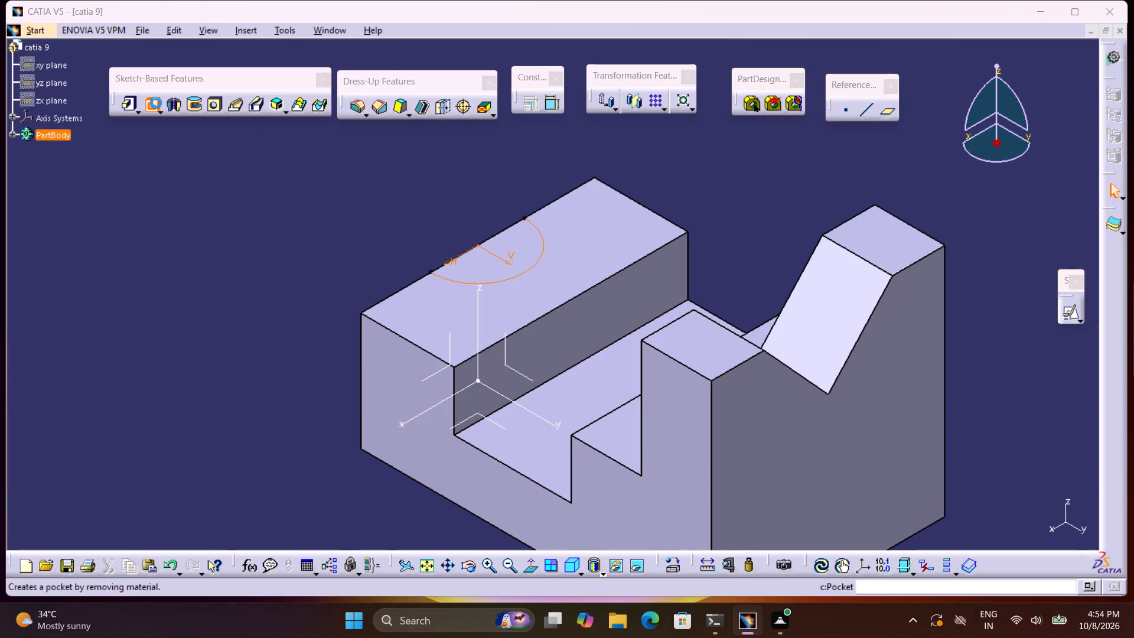
{"action": "left_click", "coordinate": [995, 336]}
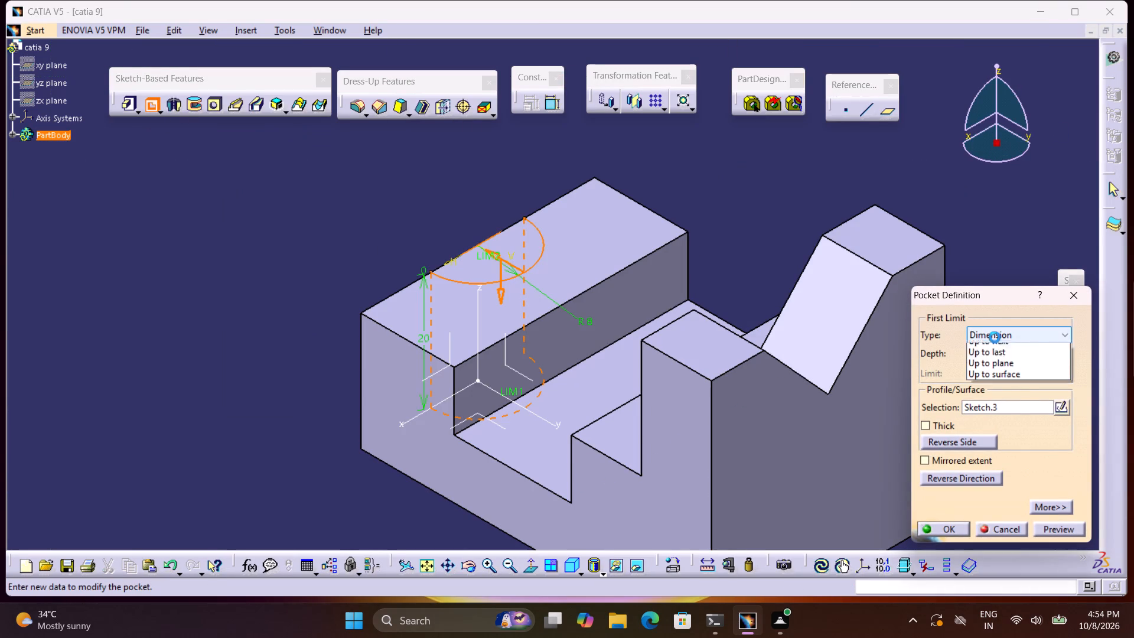
{"action": "left_click", "coordinate": [996, 364]}
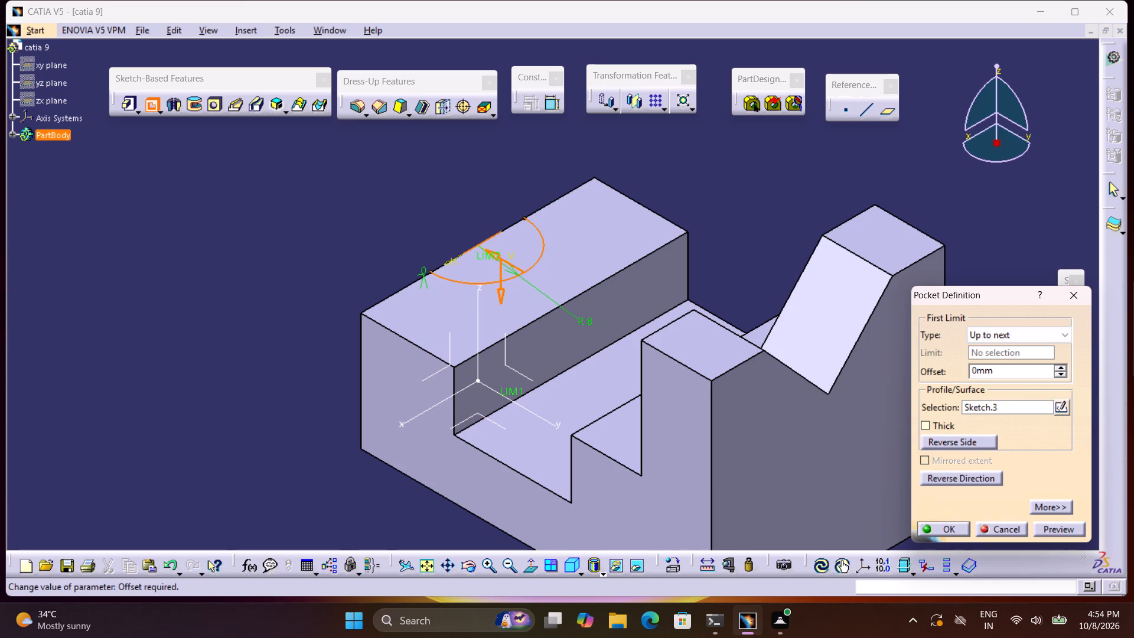
{"action": "left_click", "coordinate": [958, 526]}
{"action": "left_click", "coordinate": [786, 229]}
Examine the semicircular cutout and the whole part from several angles, including the isometric view.
{"action": "middle_click_drag", "start_coordinate": [778, 256], "coordinate": [780, 257]}
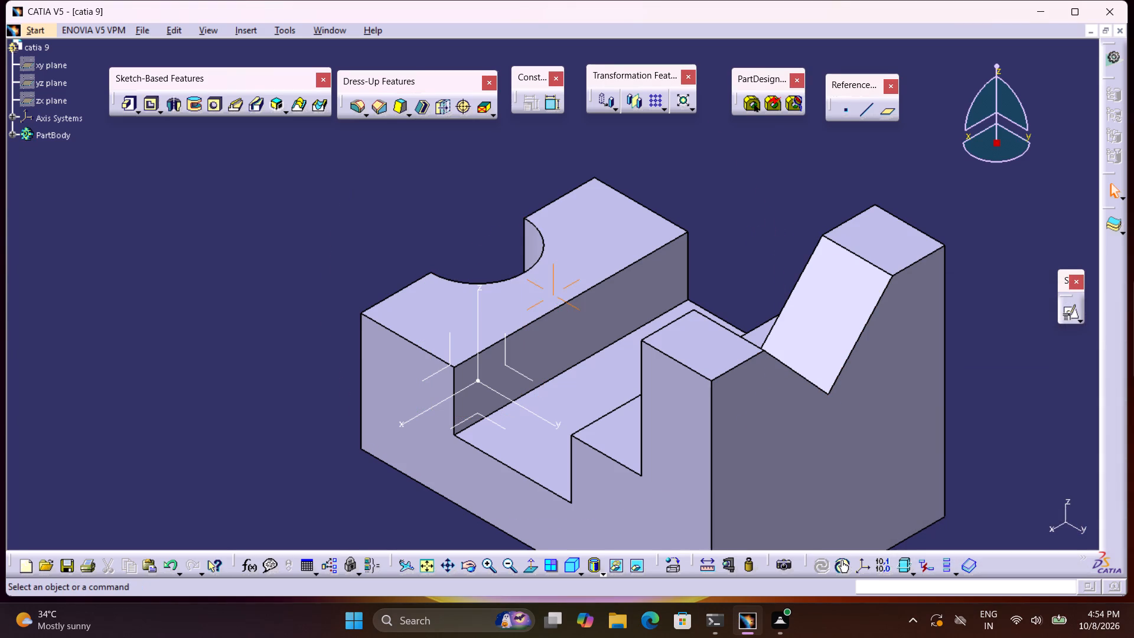
{"action": "right_click_drag", "start_coordinate": [780, 257], "coordinate": [899, 435]}
{"action": "middle_click_drag", "start_coordinate": [780, 257], "coordinate": [889, 411]}
{"action": "middle_click_drag", "start_coordinate": [604, 287], "coordinate": [661, 375]}
{"action": "right_click_drag", "start_coordinate": [660, 373], "coordinate": [661, 375]}
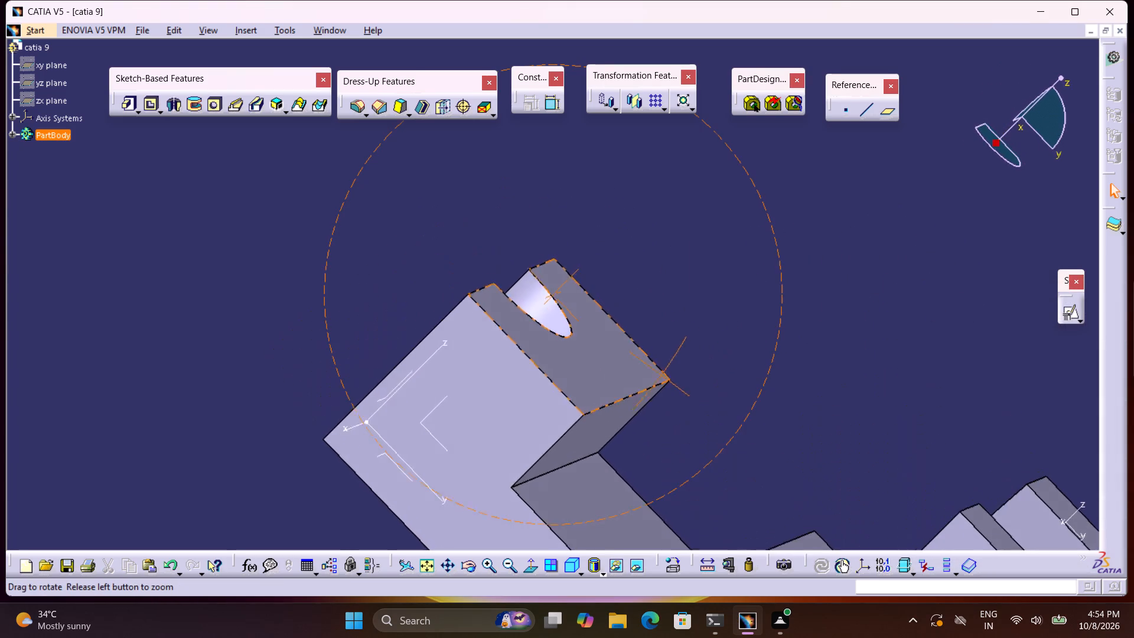
{"action": "right_click_drag", "start_coordinate": [661, 375], "coordinate": [748, 470]}
{"action": "middle_click_drag", "start_coordinate": [661, 375], "coordinate": [748, 470]}
{"action": "scroll", "coordinate": [673, 266], "scroll_direction": "up", "scroll_amount": 1}
{"action": "middle_click_drag", "start_coordinate": [661, 257], "coordinate": [592, 369]}
{"action": "right_click_drag", "start_coordinate": [661, 333], "coordinate": [592, 369]}
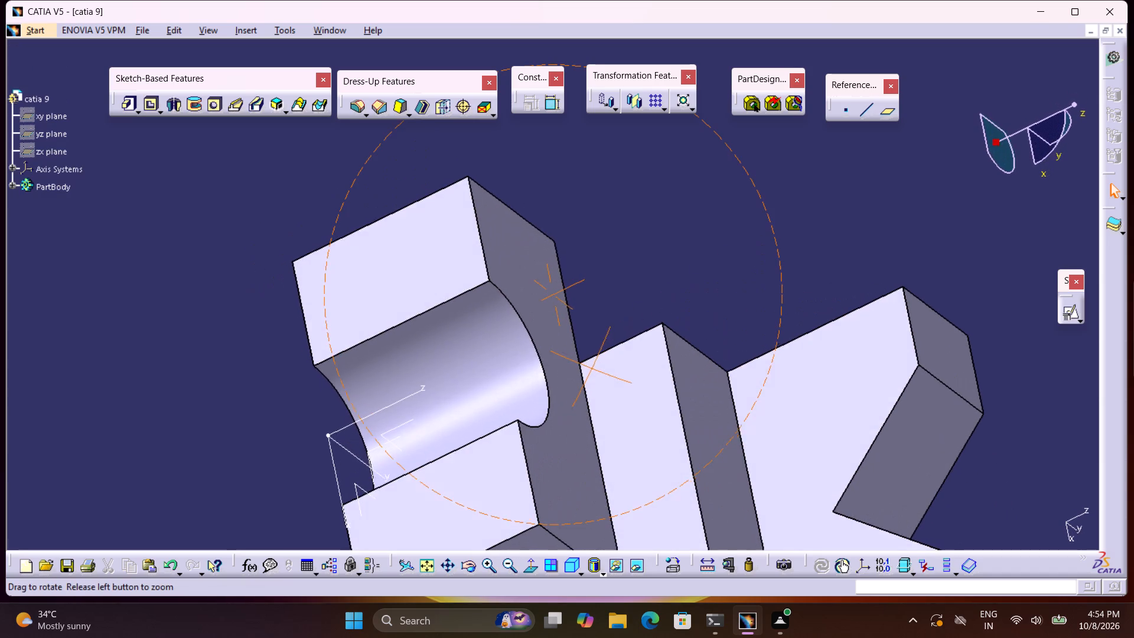
{"action": "middle_click_drag", "start_coordinate": [592, 369], "coordinate": [591, 369]}
{"action": "right_click_drag", "start_coordinate": [592, 369], "coordinate": [591, 369]}
{"action": "left_click", "coordinate": [574, 562]}
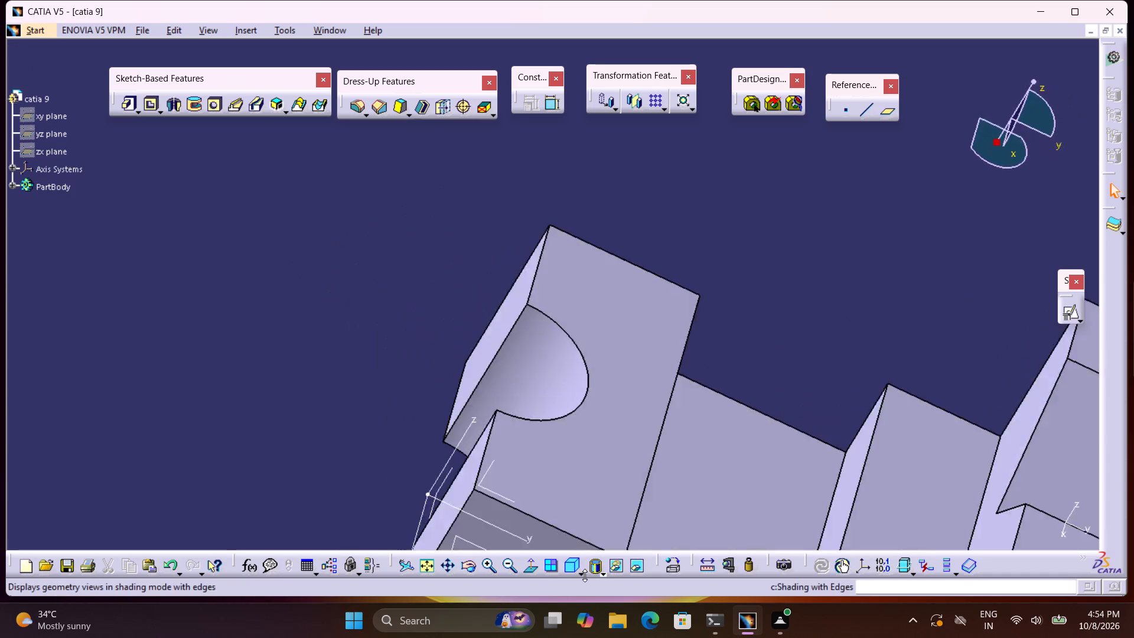
{"action": "middle_click_drag", "start_coordinate": [588, 386], "coordinate": [573, 360]}
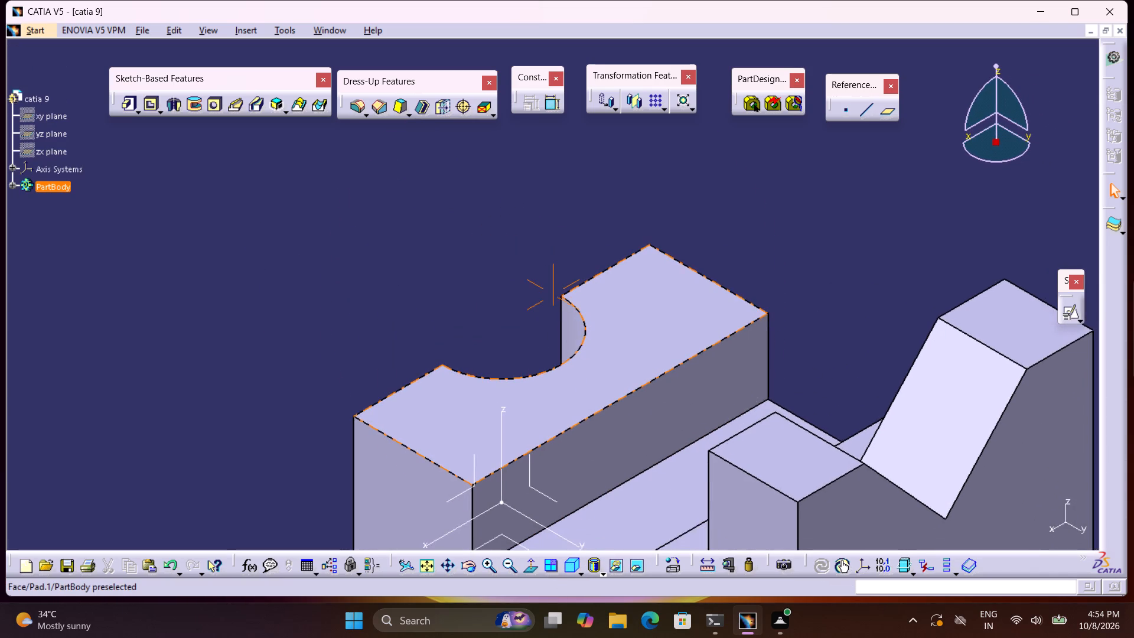
{"action": "middle_click_drag", "start_coordinate": [573, 360], "coordinate": [816, 275]}
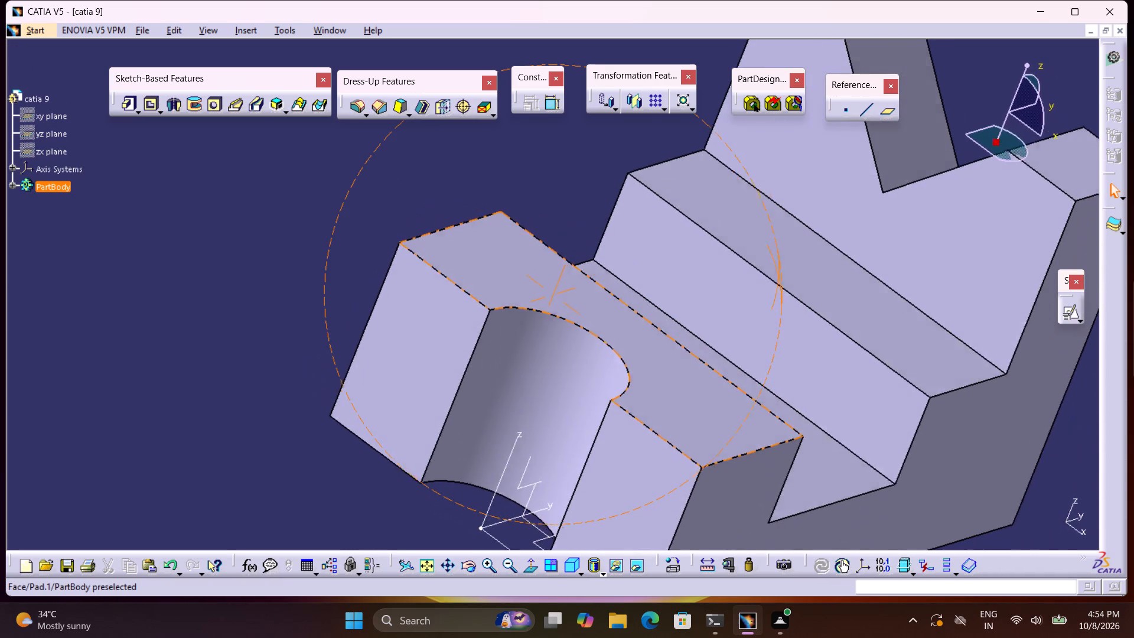
{"action": "middle_click_drag", "start_coordinate": [816, 275], "coordinate": [797, 237]}
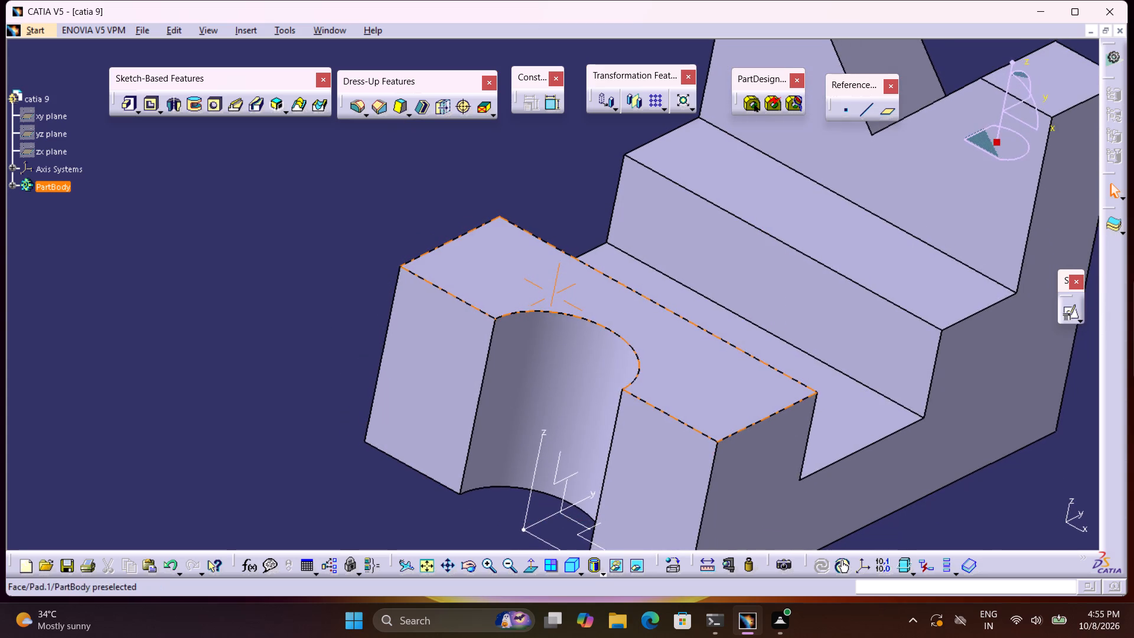
{"action": "middle_click_drag", "start_coordinate": [797, 237], "coordinate": [812, 281]}
{"action": "right_click", "coordinate": [797, 237]}
{"action": "middle_click_drag", "start_coordinate": [843, 432], "coordinate": [842, 477]}
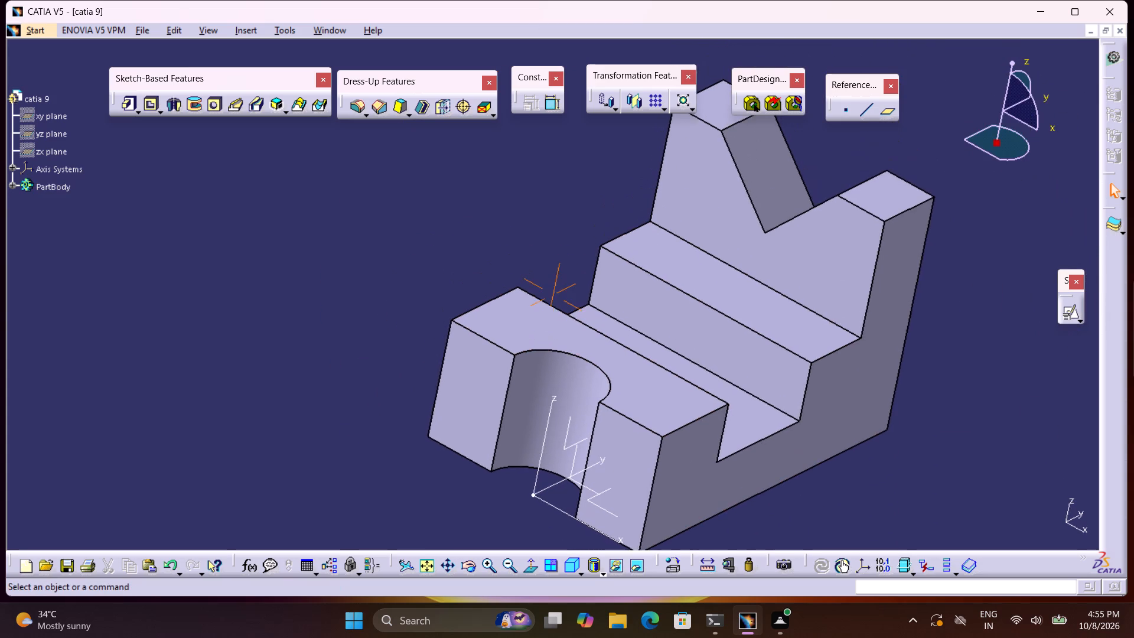
{"action": "middle_click_drag", "start_coordinate": [842, 477], "coordinate": [799, 404]}
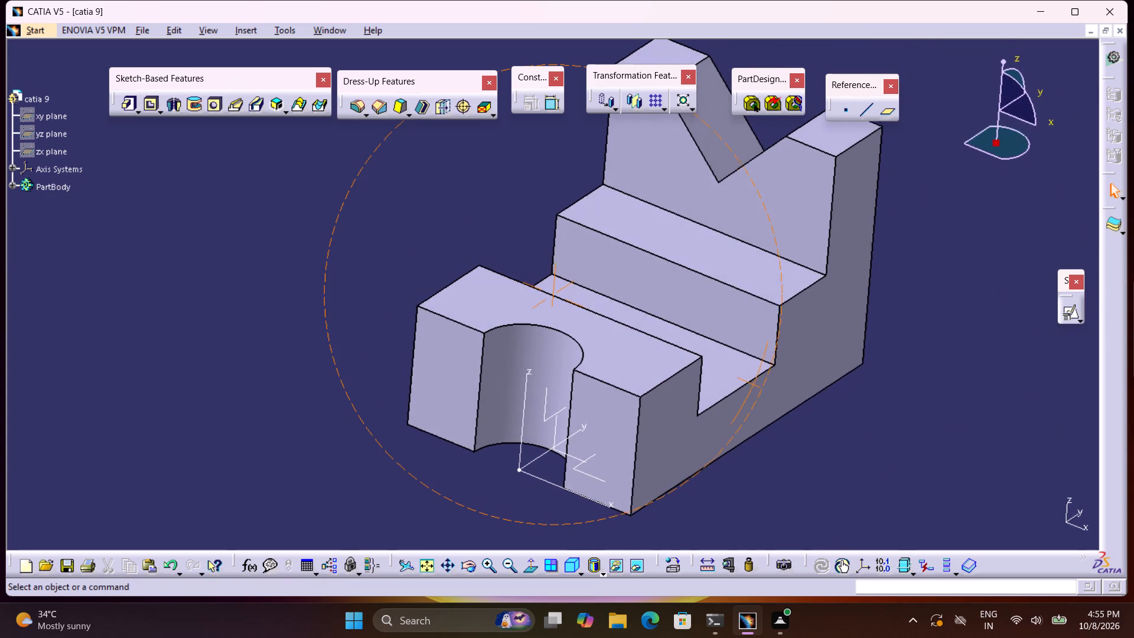
{"action": "middle_click_drag", "start_coordinate": [799, 404], "coordinate": [800, 403]}
{"action": "middle_click_drag", "start_coordinate": [806, 408], "coordinate": [761, 461]}
{"action": "right_click", "coordinate": [754, 437]}
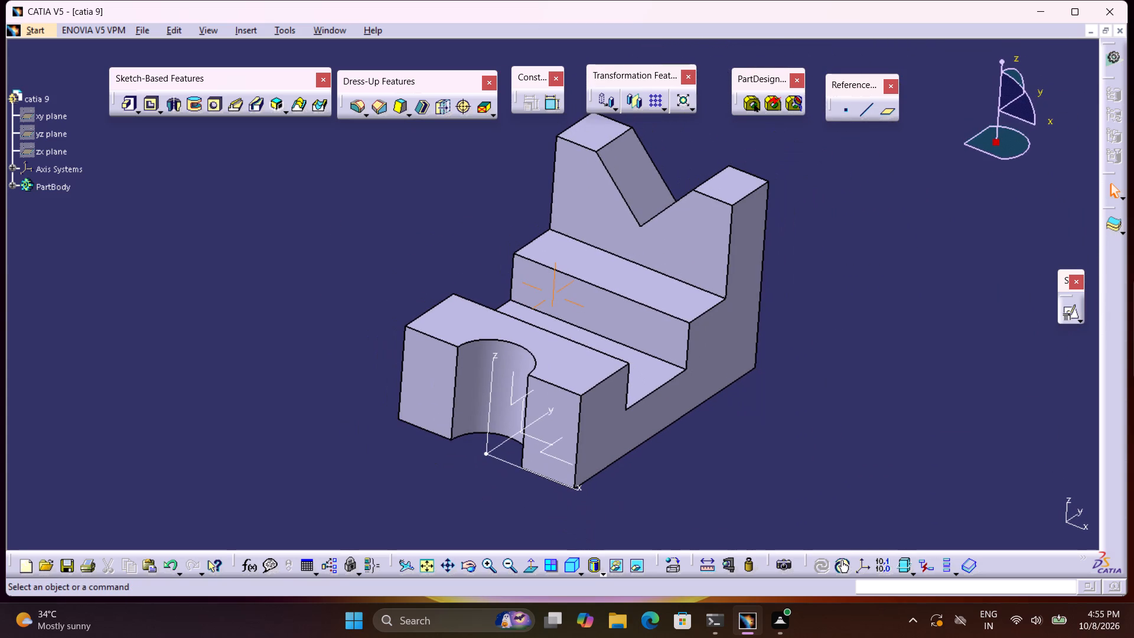
{"action": "middle_click_drag", "start_coordinate": [761, 461], "coordinate": [761, 461]}
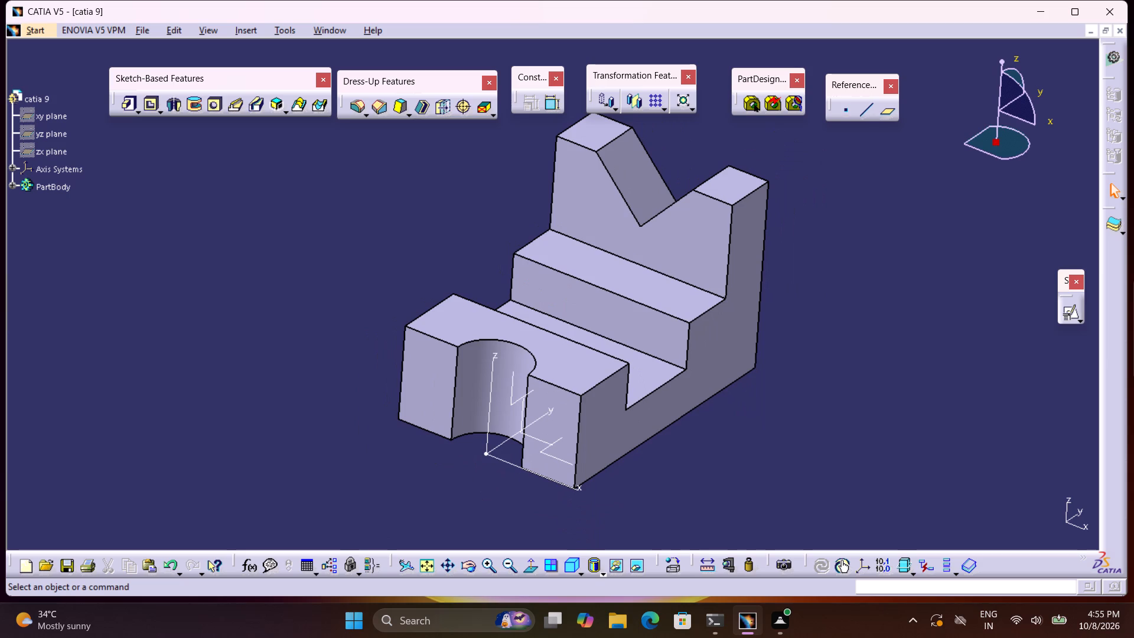
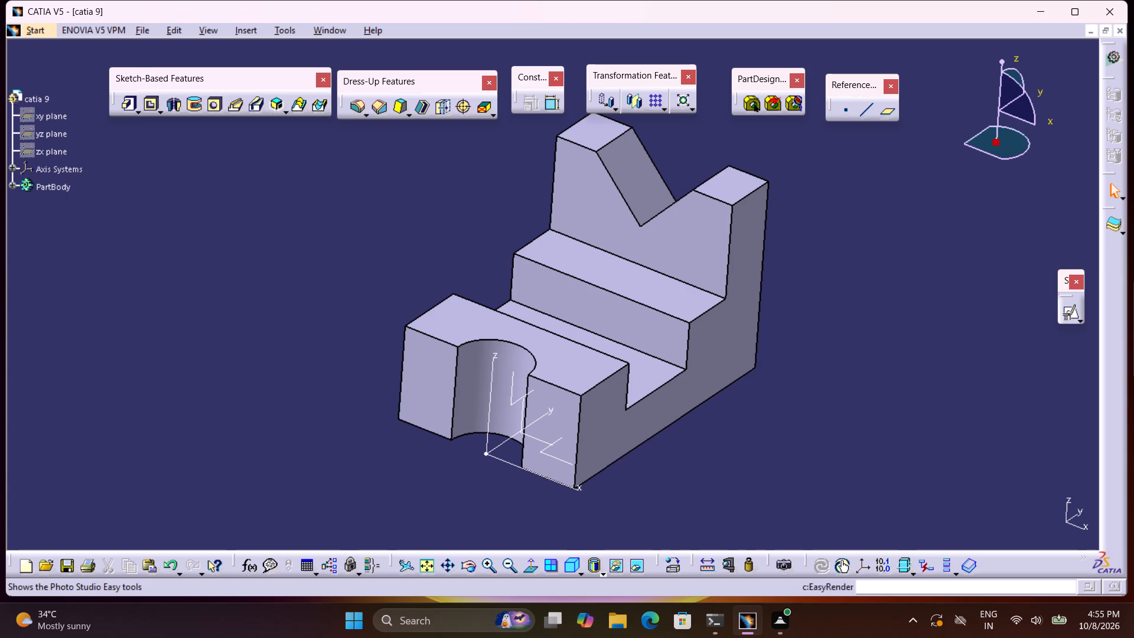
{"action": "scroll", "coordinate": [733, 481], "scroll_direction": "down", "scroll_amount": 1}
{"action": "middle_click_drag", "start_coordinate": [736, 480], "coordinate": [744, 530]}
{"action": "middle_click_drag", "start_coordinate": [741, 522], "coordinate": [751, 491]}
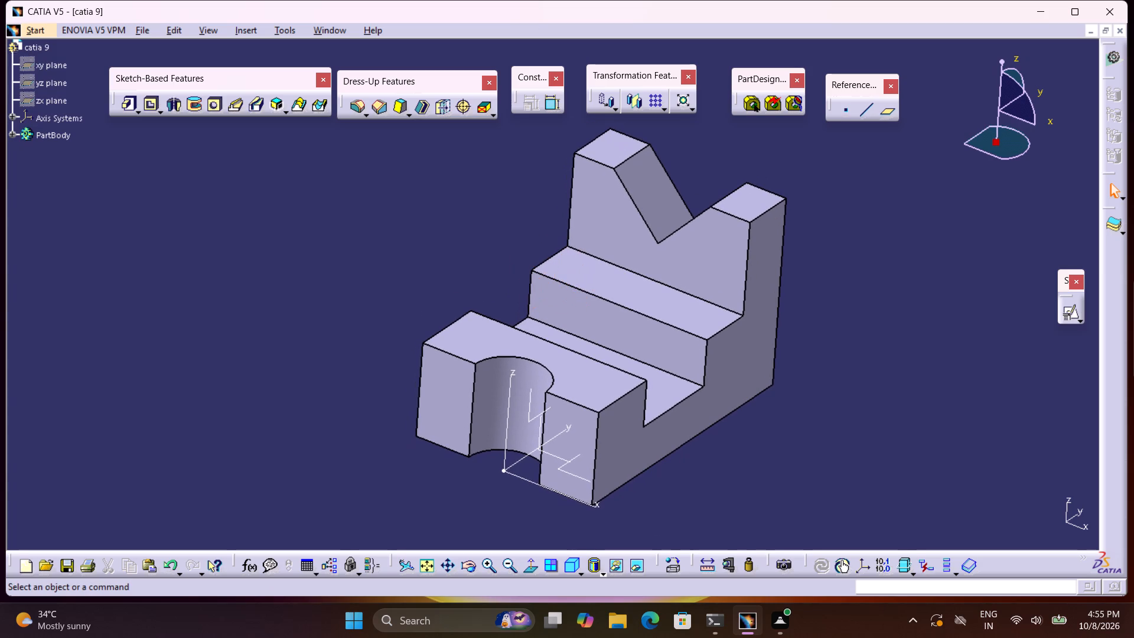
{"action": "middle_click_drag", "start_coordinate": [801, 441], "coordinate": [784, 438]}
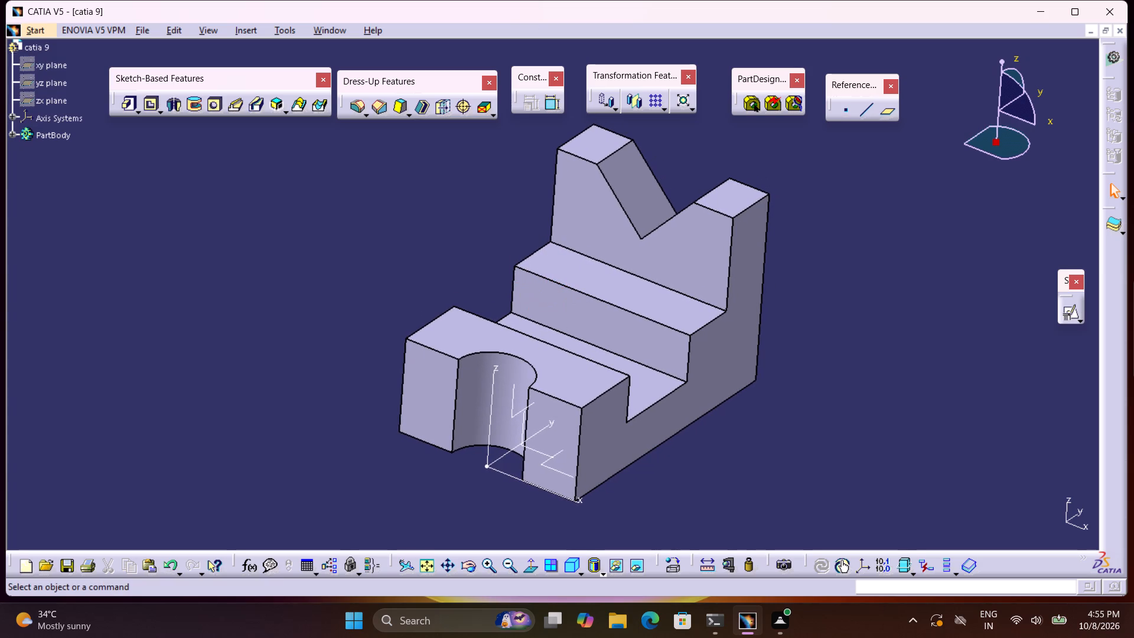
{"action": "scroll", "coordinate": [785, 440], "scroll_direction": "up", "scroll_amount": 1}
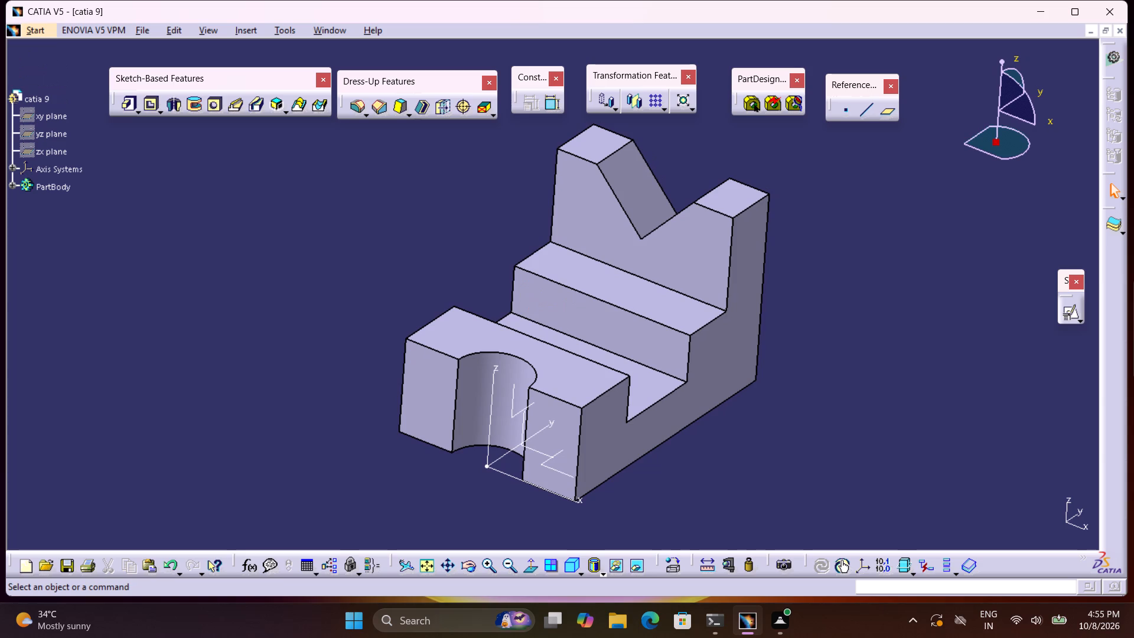
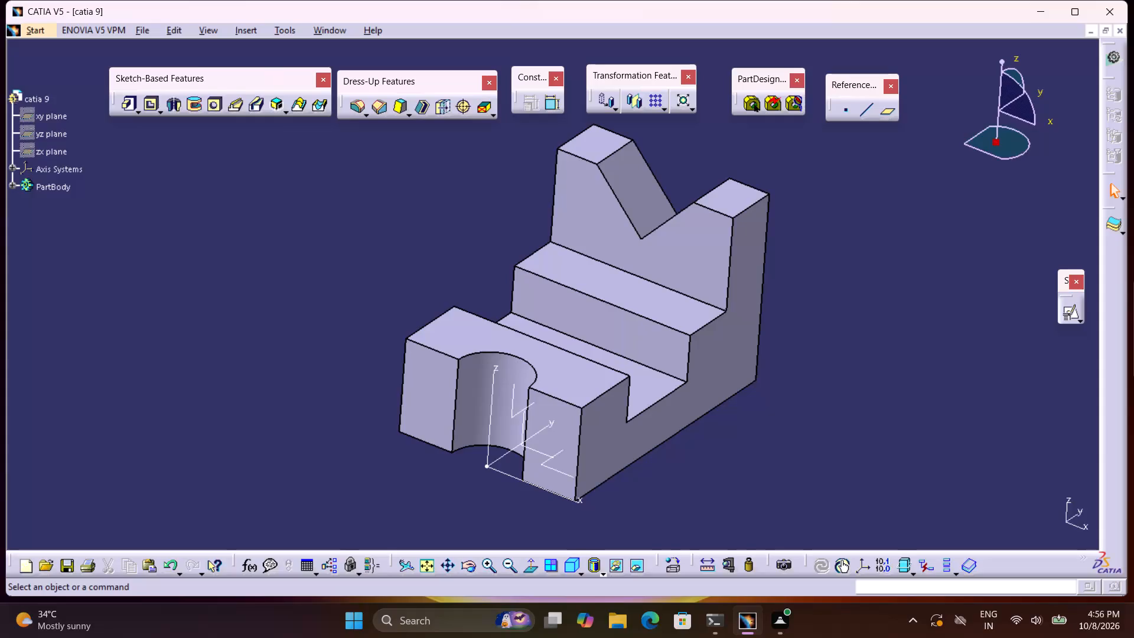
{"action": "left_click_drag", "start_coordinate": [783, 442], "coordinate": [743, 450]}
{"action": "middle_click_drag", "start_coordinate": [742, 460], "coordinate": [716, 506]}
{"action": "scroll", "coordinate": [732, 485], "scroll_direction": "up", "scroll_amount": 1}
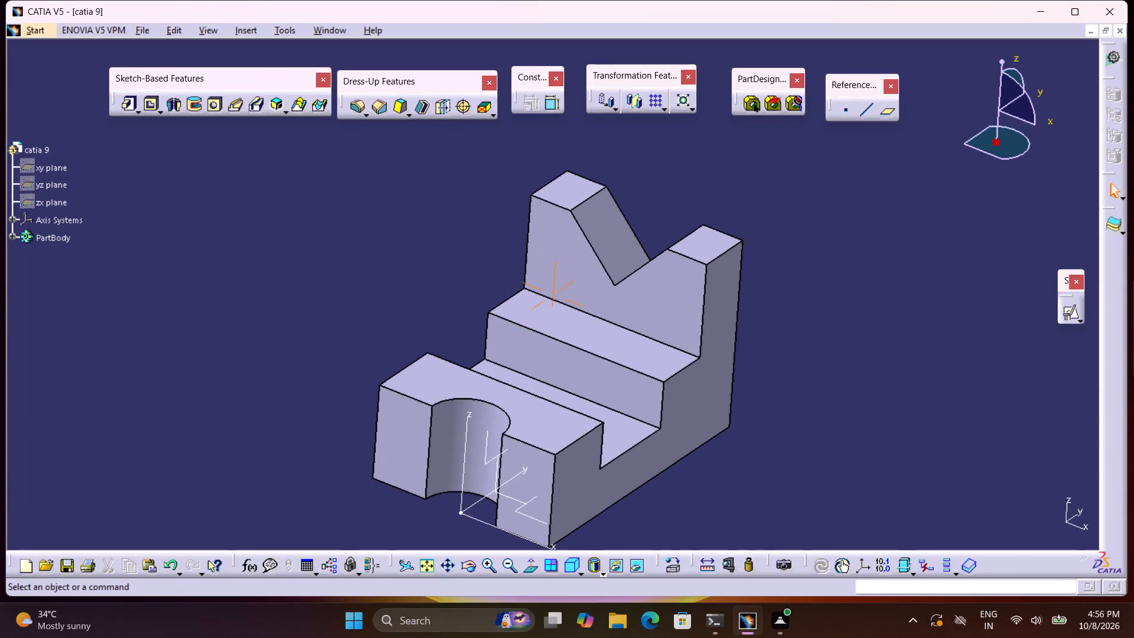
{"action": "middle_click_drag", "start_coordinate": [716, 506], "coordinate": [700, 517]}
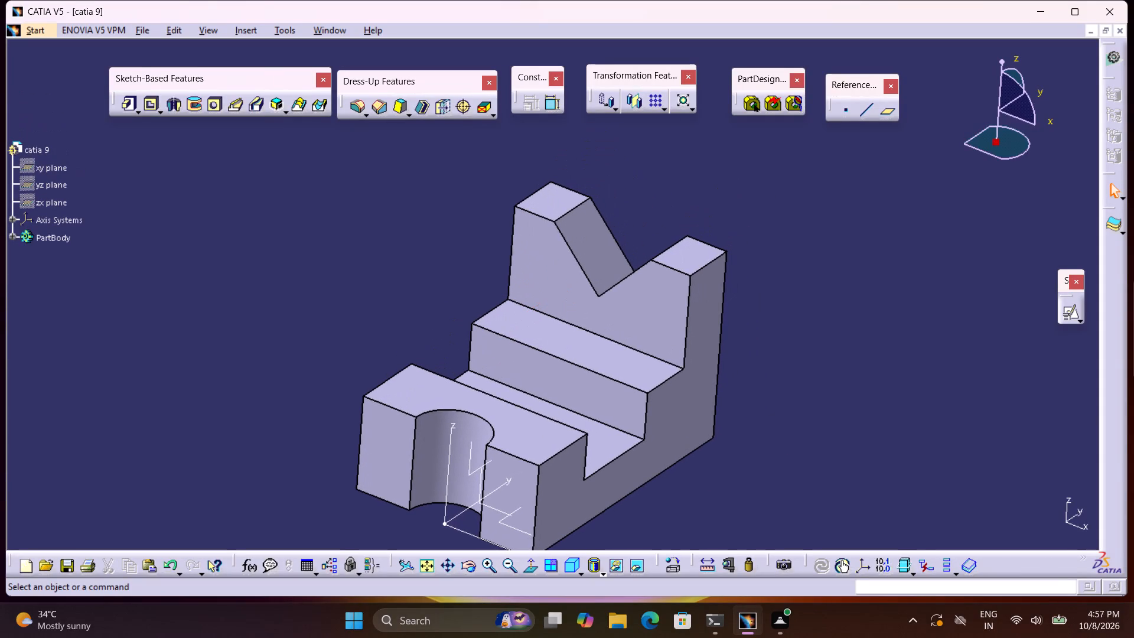
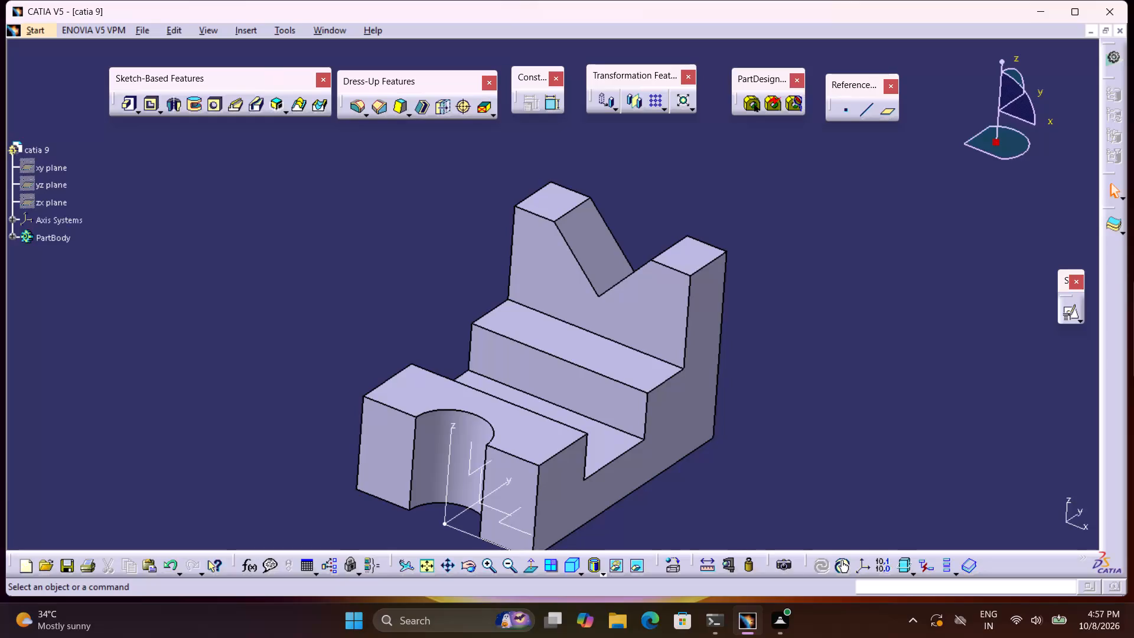
Expand PartBody in the feature history and open the V pocket's sketch and the semicircular notch's sketch for review.
{"action": "middle_click_drag", "start_coordinate": [702, 473], "coordinate": [693, 441]}
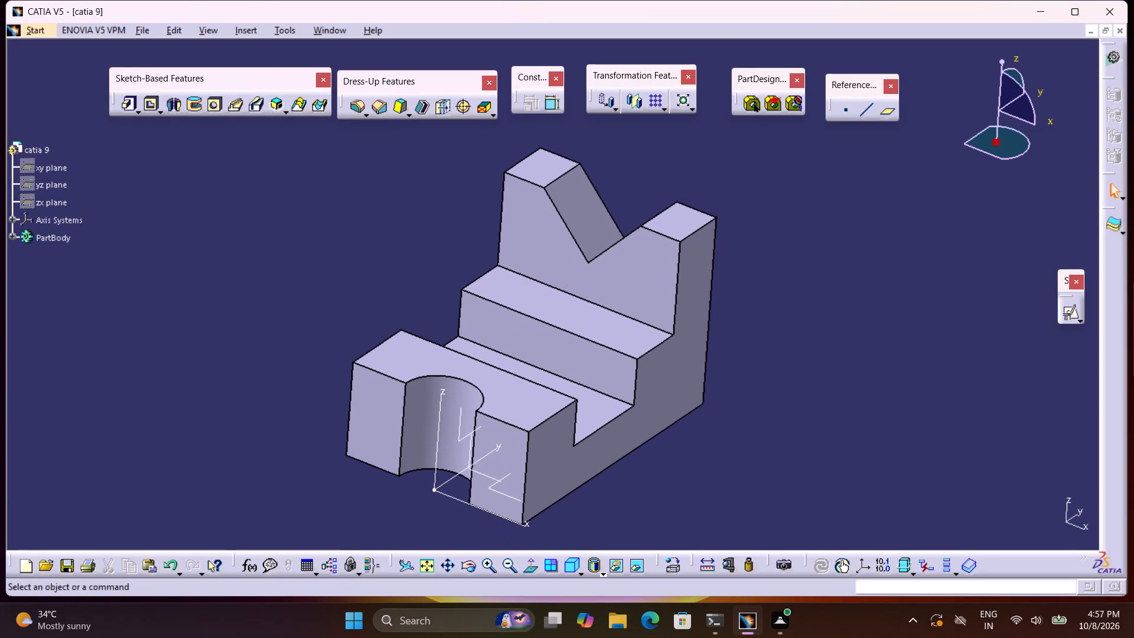
{"action": "middle_click_drag", "start_coordinate": [743, 420], "coordinate": [707, 427]}
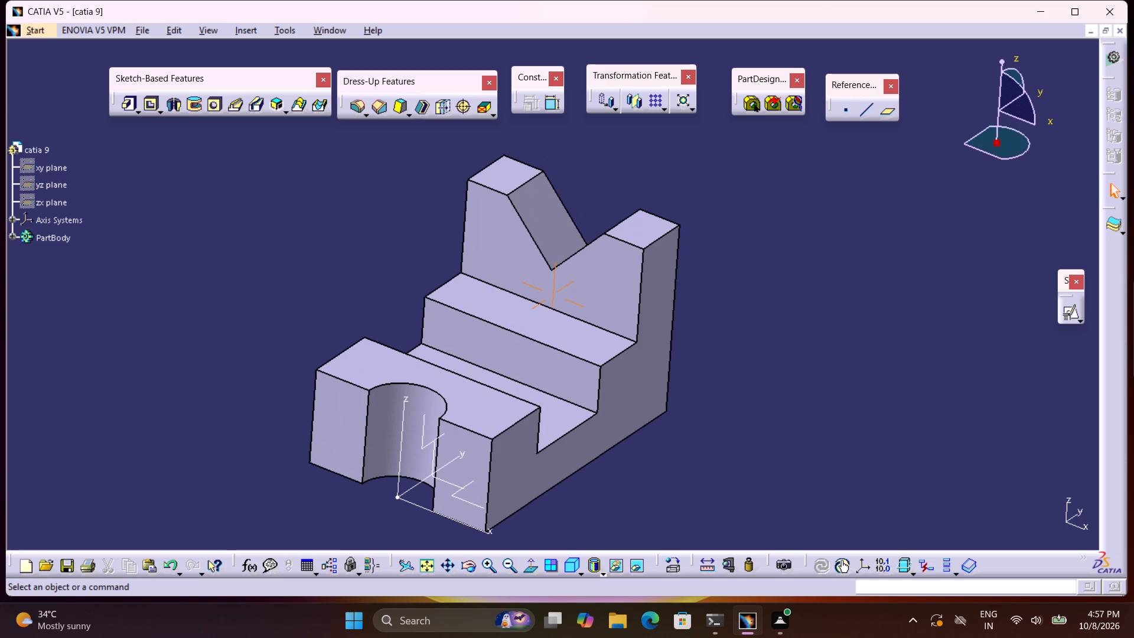
{"action": "middle_click_drag", "start_coordinate": [709, 425], "coordinate": [690, 426]}
{"action": "scroll", "coordinate": [94, 323], "scroll_direction": "up", "scroll_amount": 2}
{"action": "scroll", "coordinate": [94, 323], "scroll_direction": "down", "scroll_amount": 1}
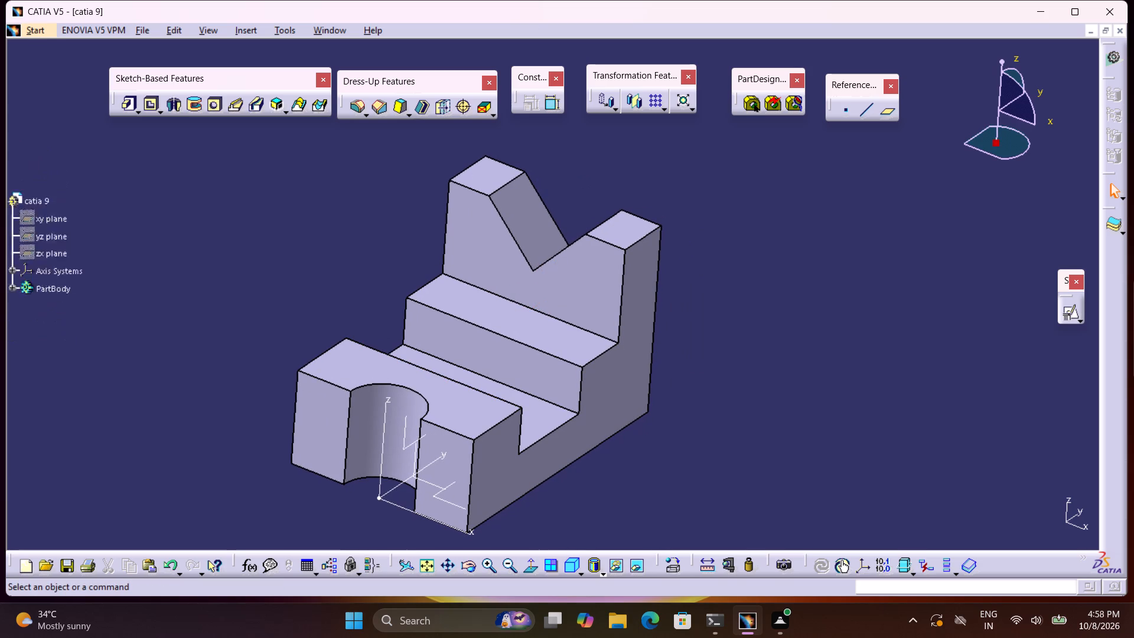
{"action": "scroll", "coordinate": [94, 323], "scroll_direction": "down", "scroll_amount": 3}
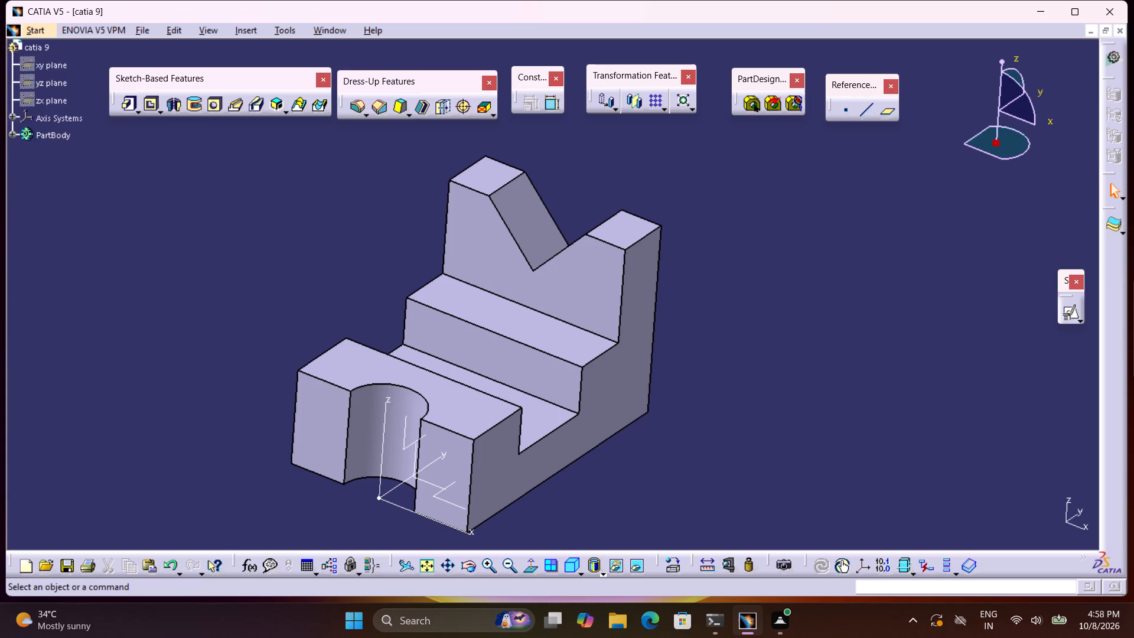
{"action": "scroll", "coordinate": [94, 321], "scroll_direction": "up", "scroll_amount": 4, "text": "ctrl"}
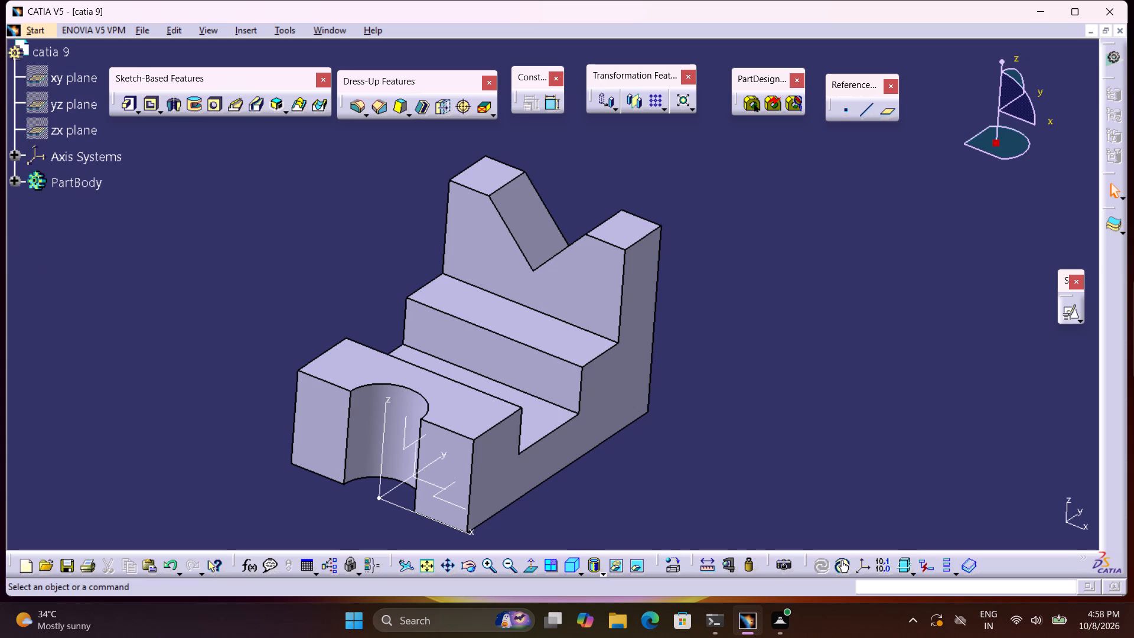
{"action": "left_click", "coordinate": [12, 183]}
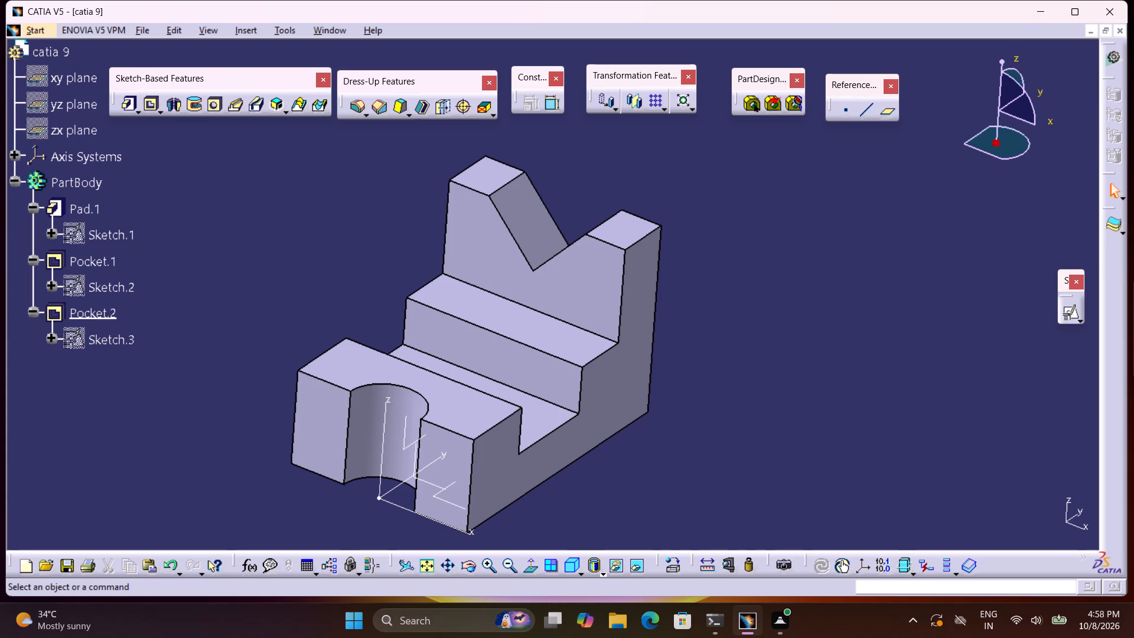
{"action": "double_click", "coordinate": [93, 294]}
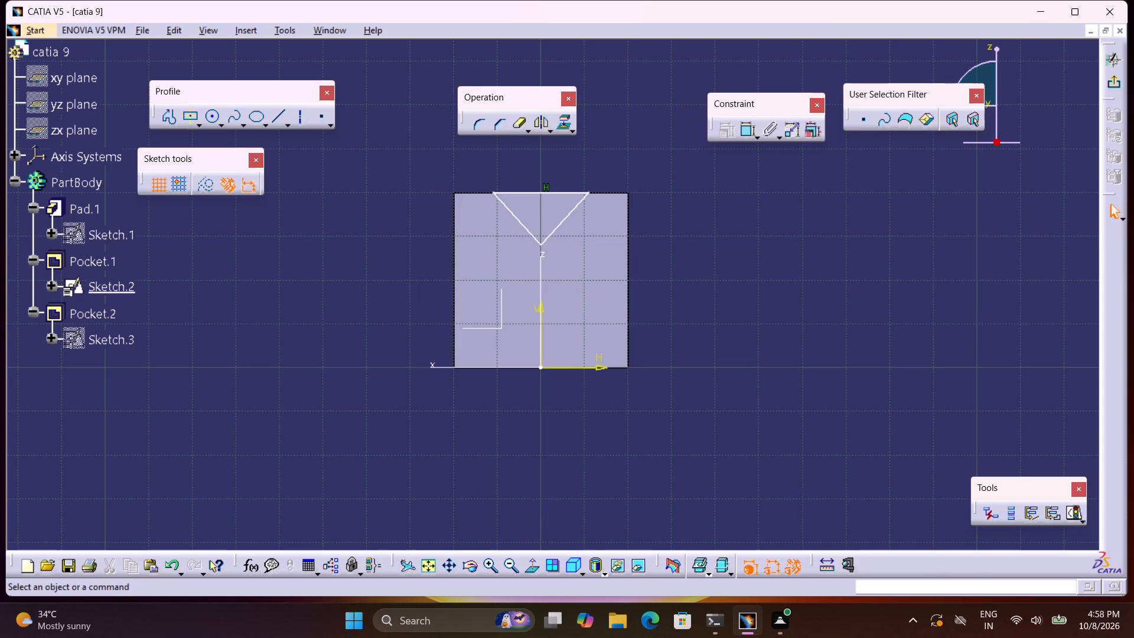
{"action": "double_click", "coordinate": [109, 332]}
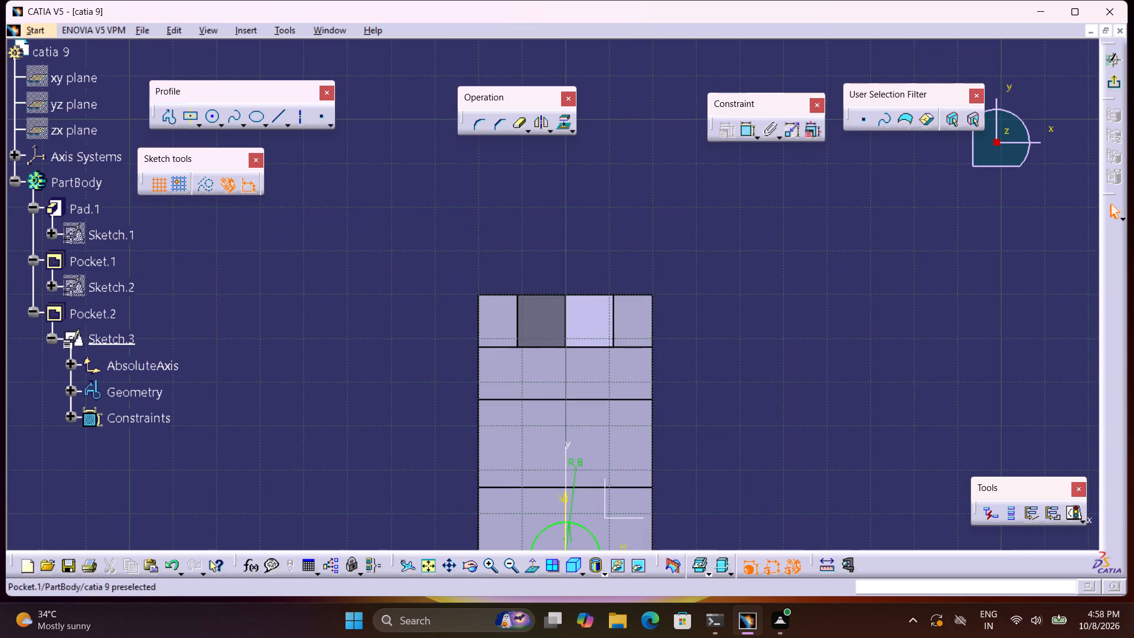
Open the pad's stepped profile sketch, Sketch.1, and examine its outline, dimensions and geometric constraints.
{"action": "double_click", "coordinate": [109, 243]}
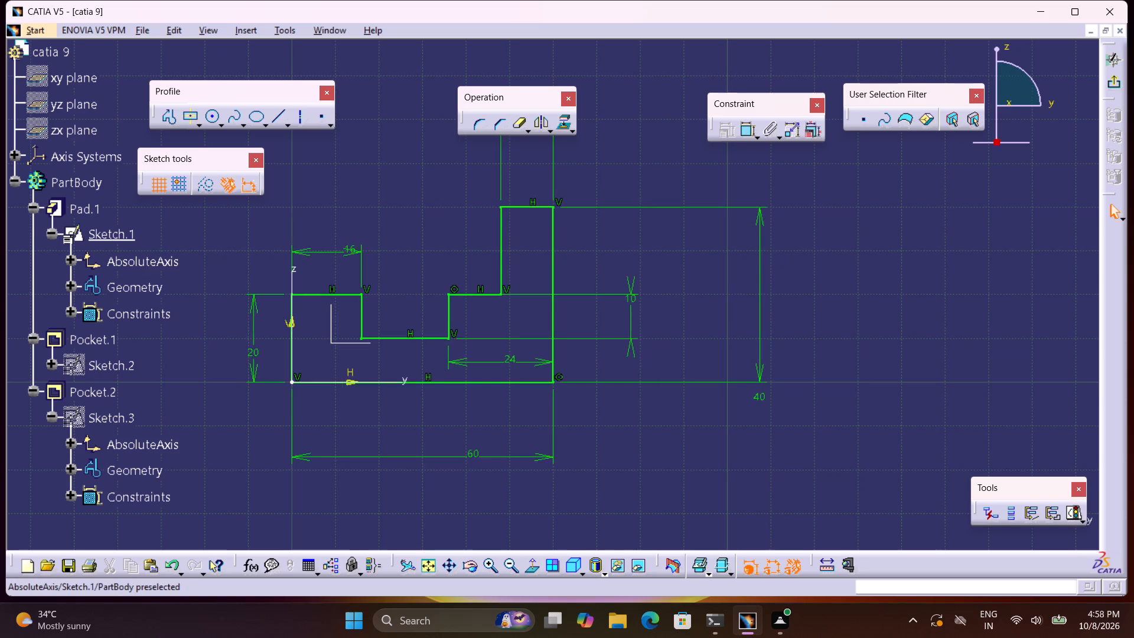
{"action": "middle_click_drag", "start_coordinate": [553, 389], "coordinate": [474, 402]}
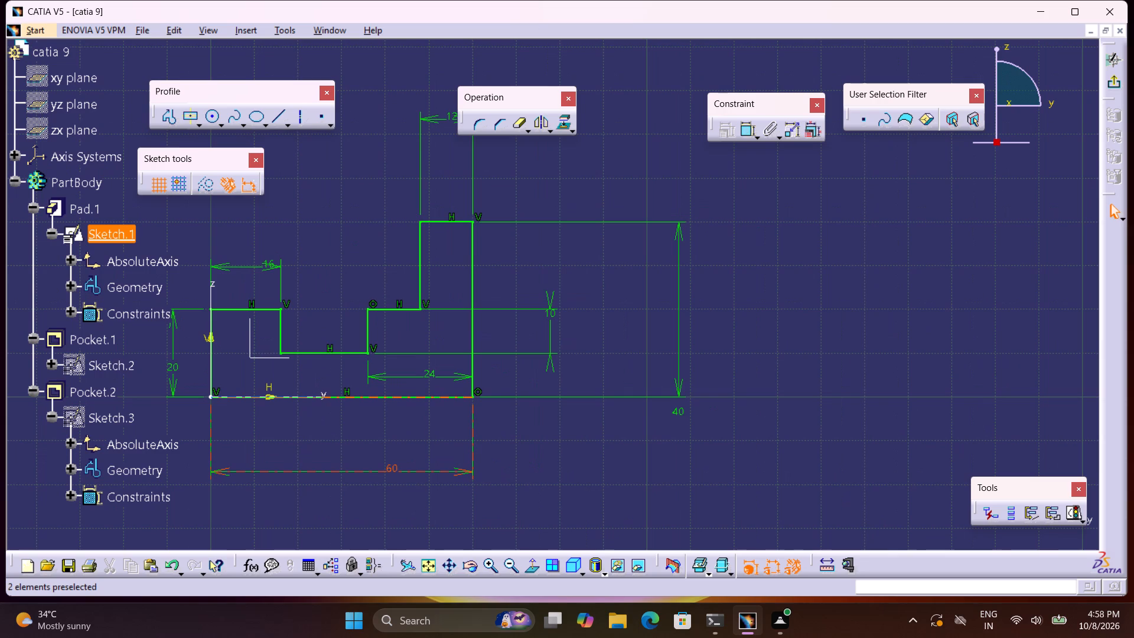
{"action": "middle_click_drag", "start_coordinate": [477, 407], "coordinate": [481, 427]}
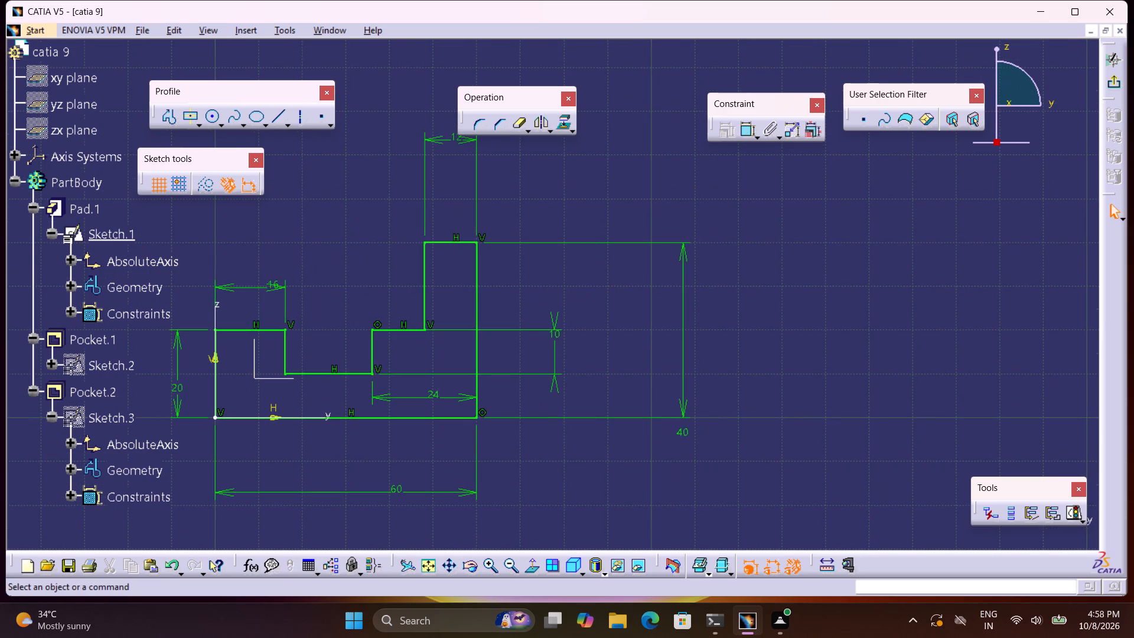
{"action": "middle_click_drag", "start_coordinate": [481, 428], "coordinate": [470, 428]}
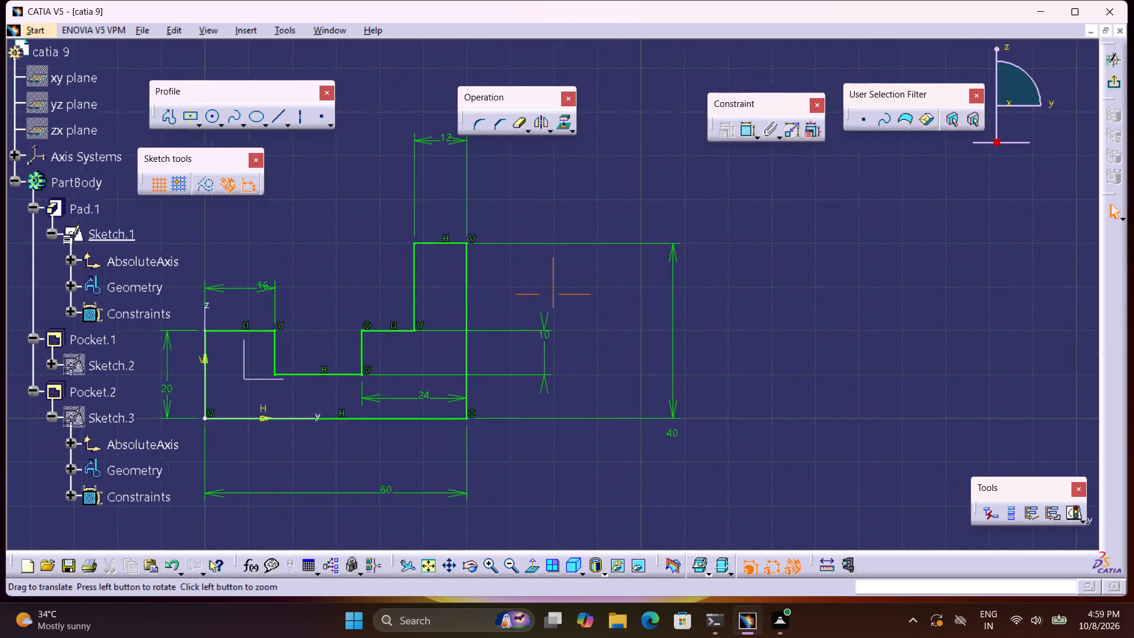
{"action": "middle_click_drag", "start_coordinate": [470, 428], "coordinate": [454, 428]}
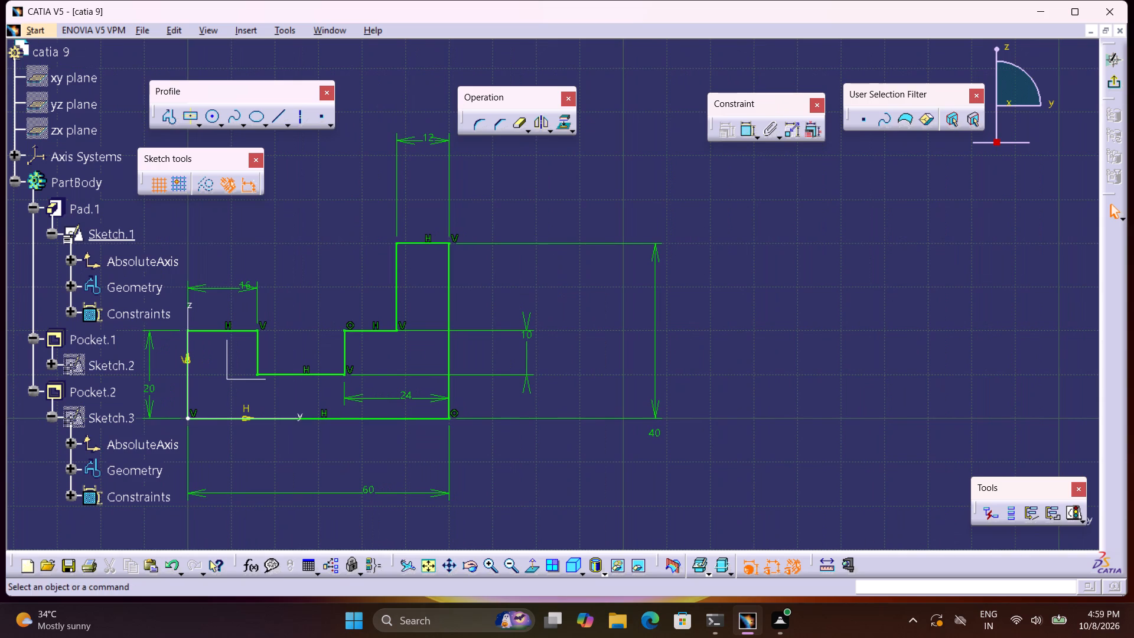
{"action": "middle_click_drag", "start_coordinate": [480, 476], "coordinate": [485, 490]}
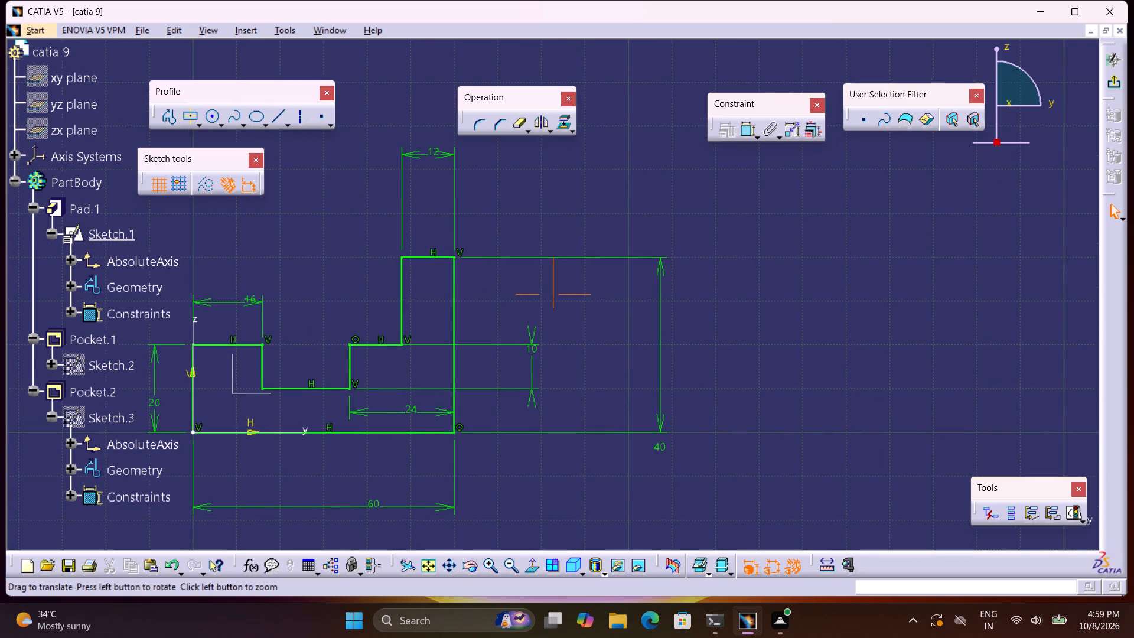
{"action": "middle_click_drag", "start_coordinate": [485, 490], "coordinate": [486, 493]}
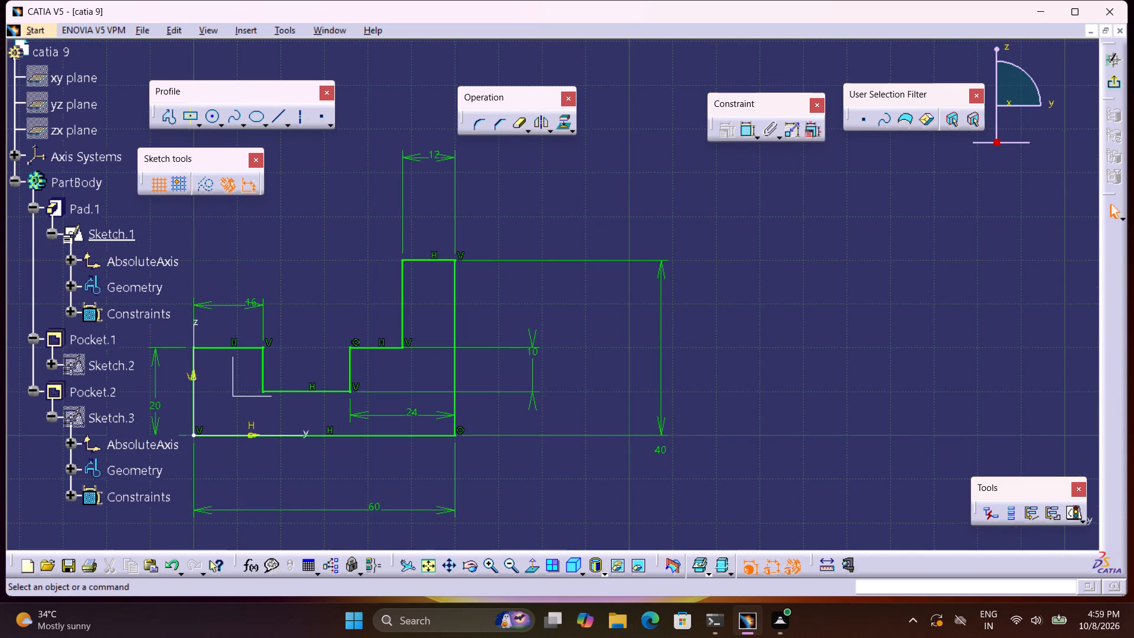
{"action": "middle_click_drag", "start_coordinate": [484, 491], "coordinate": [474, 491]}
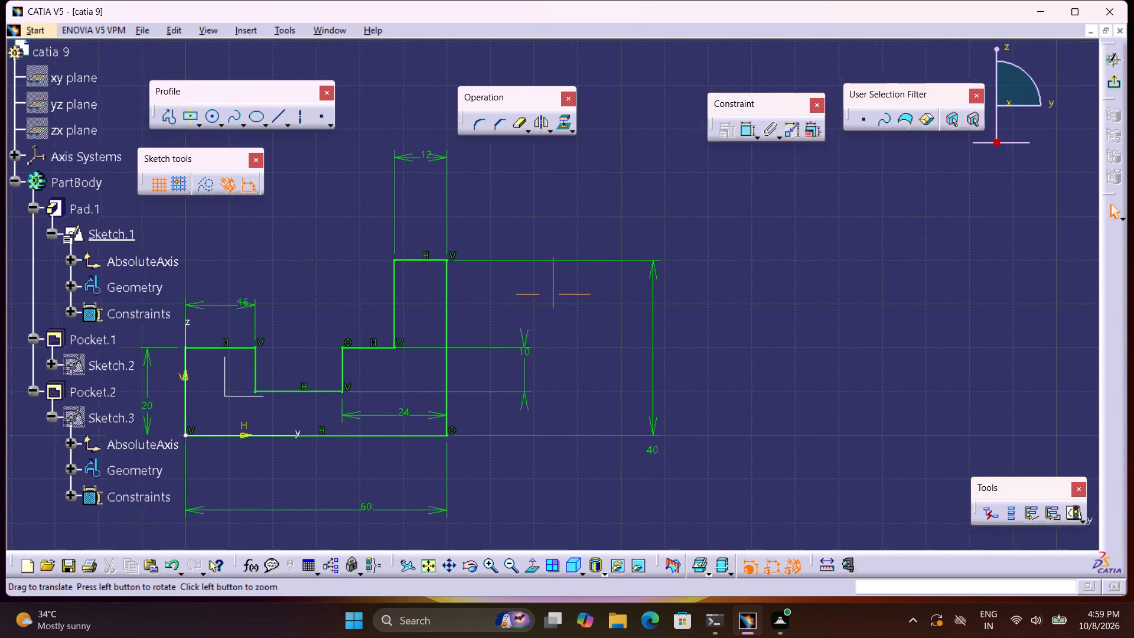
{"action": "middle_click_drag", "start_coordinate": [474, 491], "coordinate": [467, 491]}
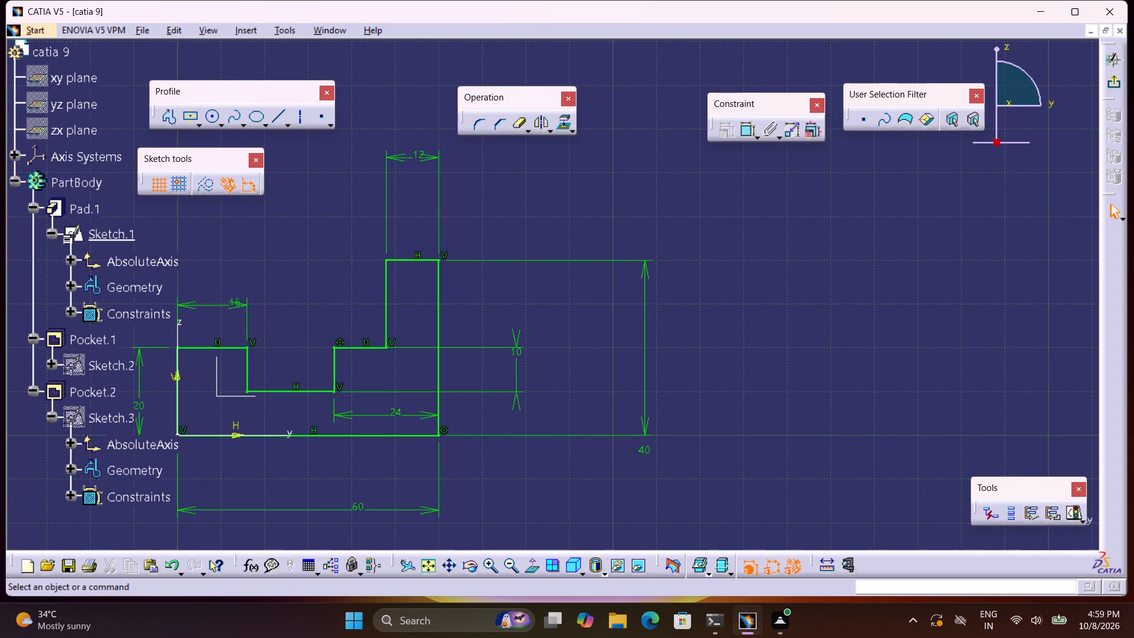
{"action": "middle_click_drag", "start_coordinate": [469, 496], "coordinate": [474, 518]}
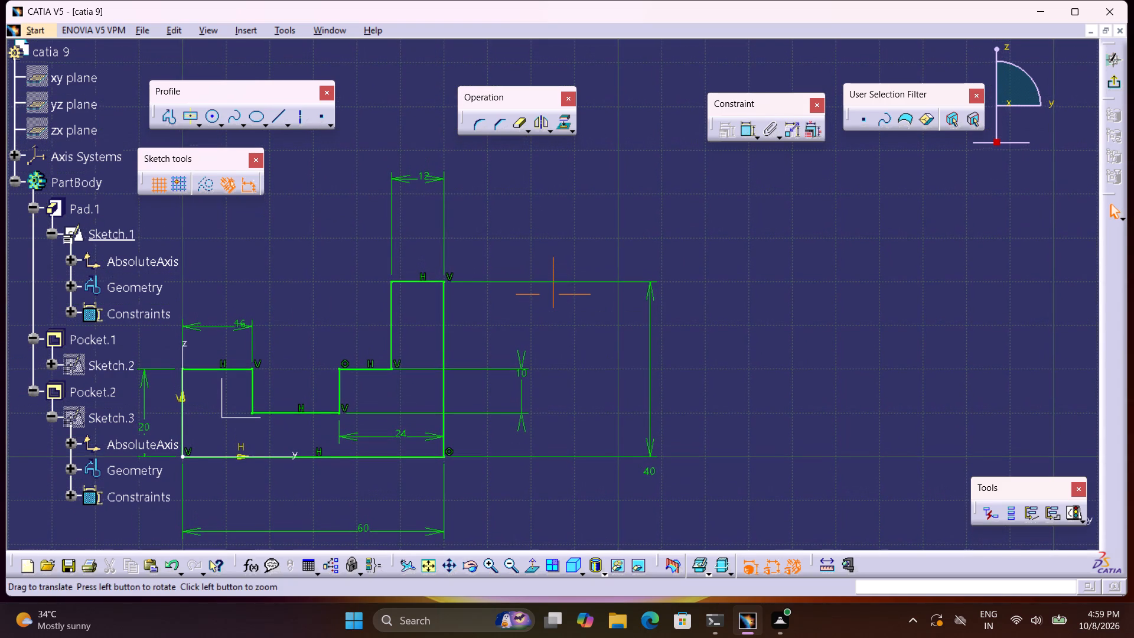
{"action": "middle_click_drag", "start_coordinate": [474, 518], "coordinate": [569, 478]}
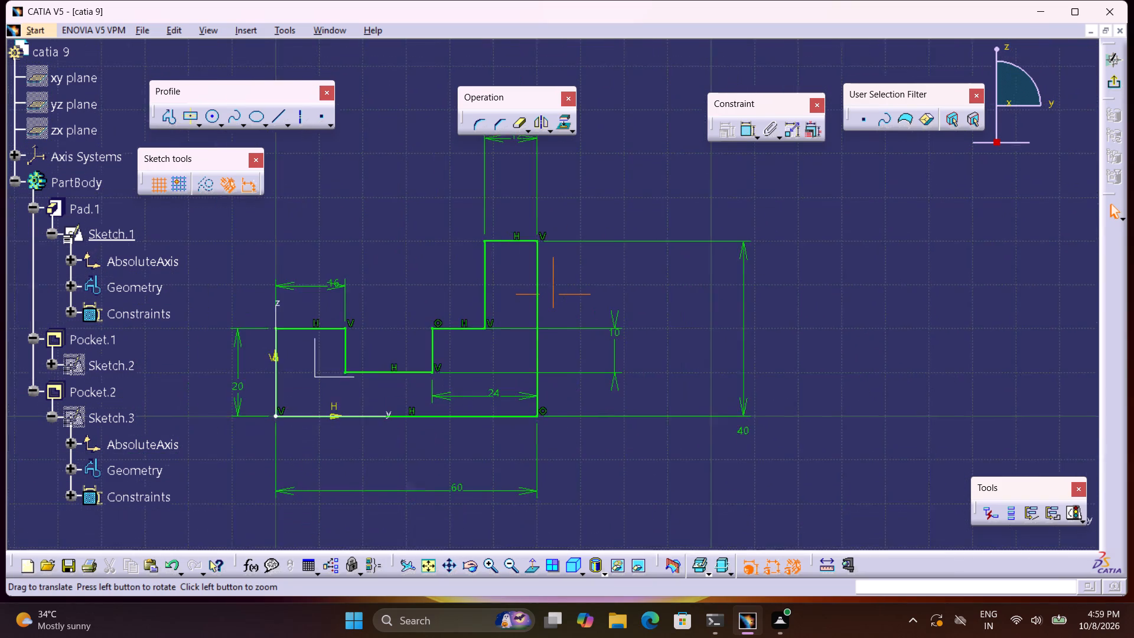
{"action": "middle_click_drag", "start_coordinate": [569, 478], "coordinate": [597, 489]}
{"action": "middle_click_drag", "start_coordinate": [529, 487], "coordinate": [541, 487]}
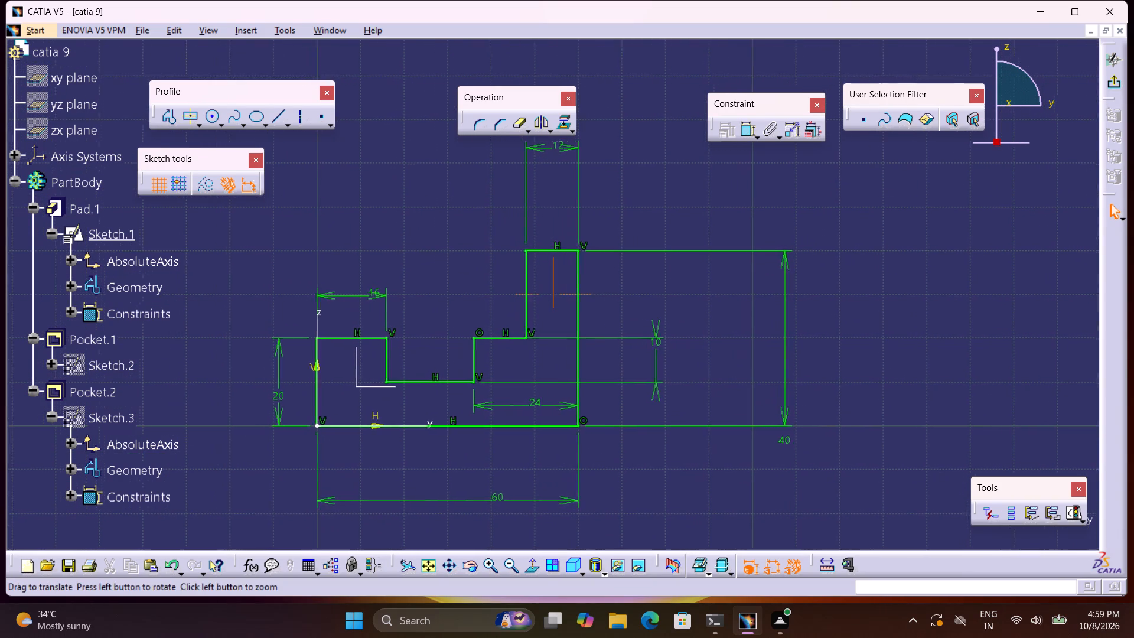
{"action": "middle_click_drag", "start_coordinate": [541, 487], "coordinate": [598, 468]}
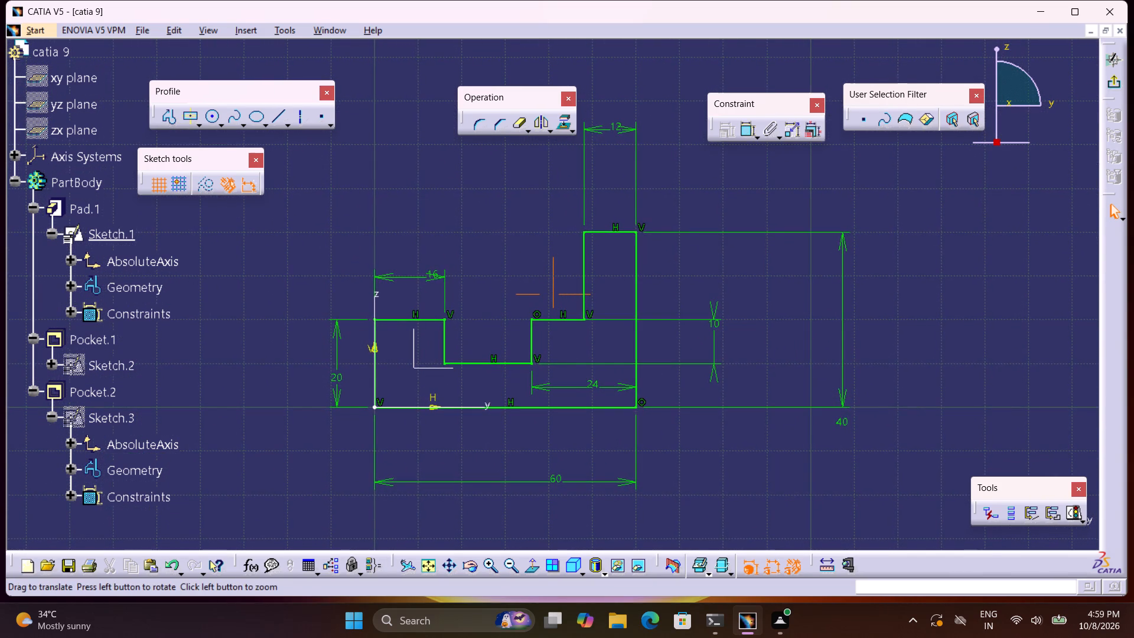
{"action": "middle_click_drag", "start_coordinate": [598, 468], "coordinate": [537, 480]}
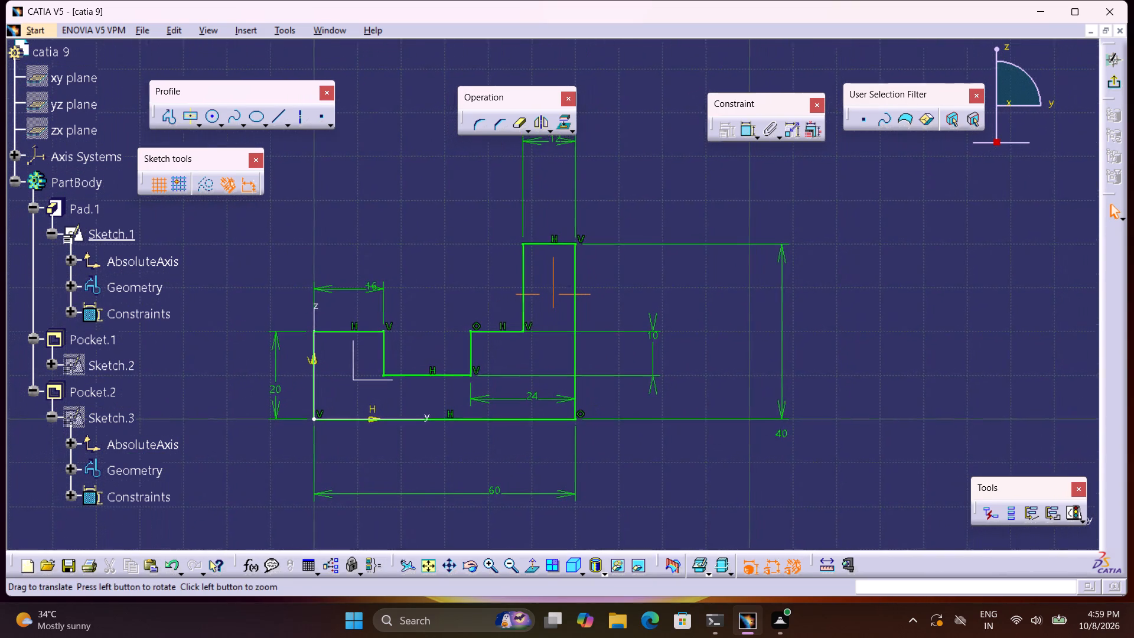
{"action": "middle_click_drag", "start_coordinate": [537, 480], "coordinate": [556, 499]}
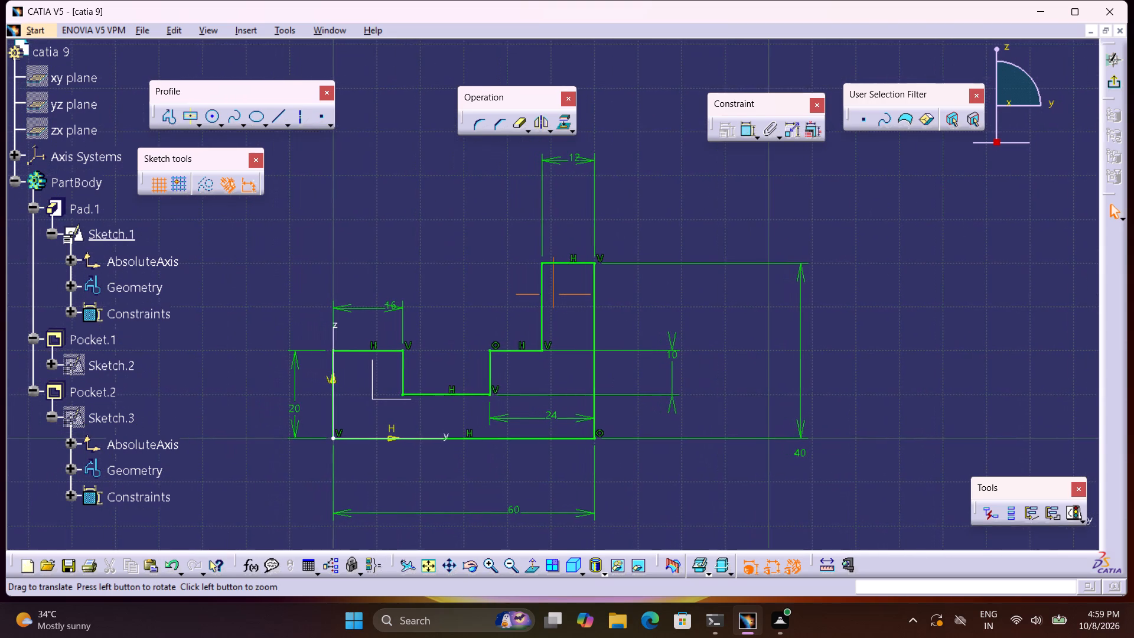
{"action": "middle_click_drag", "start_coordinate": [556, 499], "coordinate": [556, 500]}
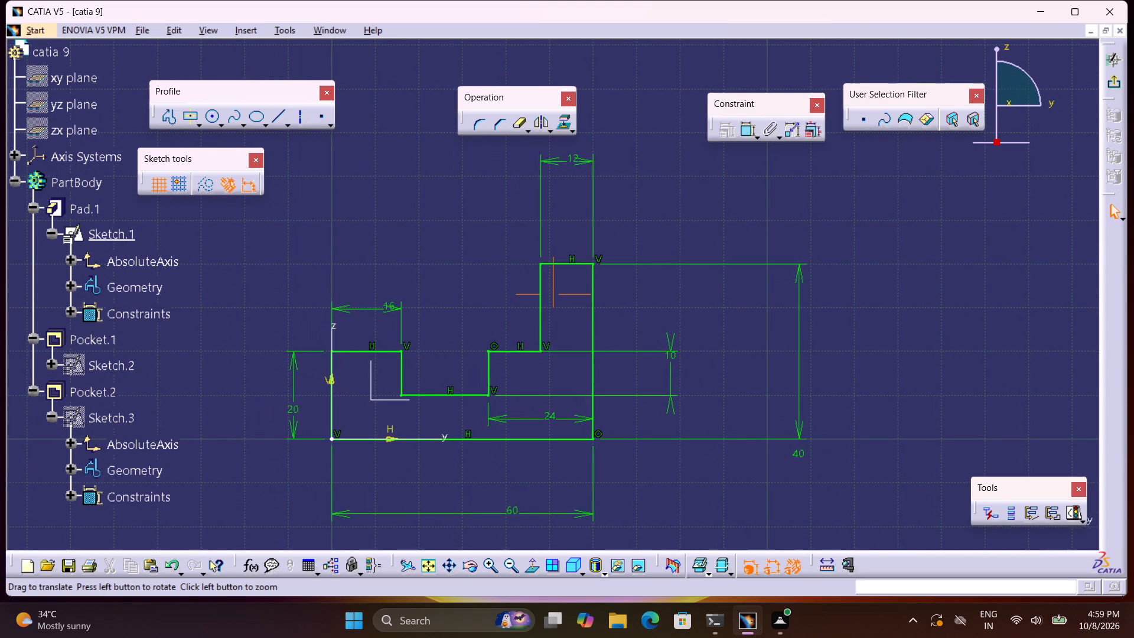
{"action": "middle_click_drag", "start_coordinate": [556, 500], "coordinate": [568, 512]}
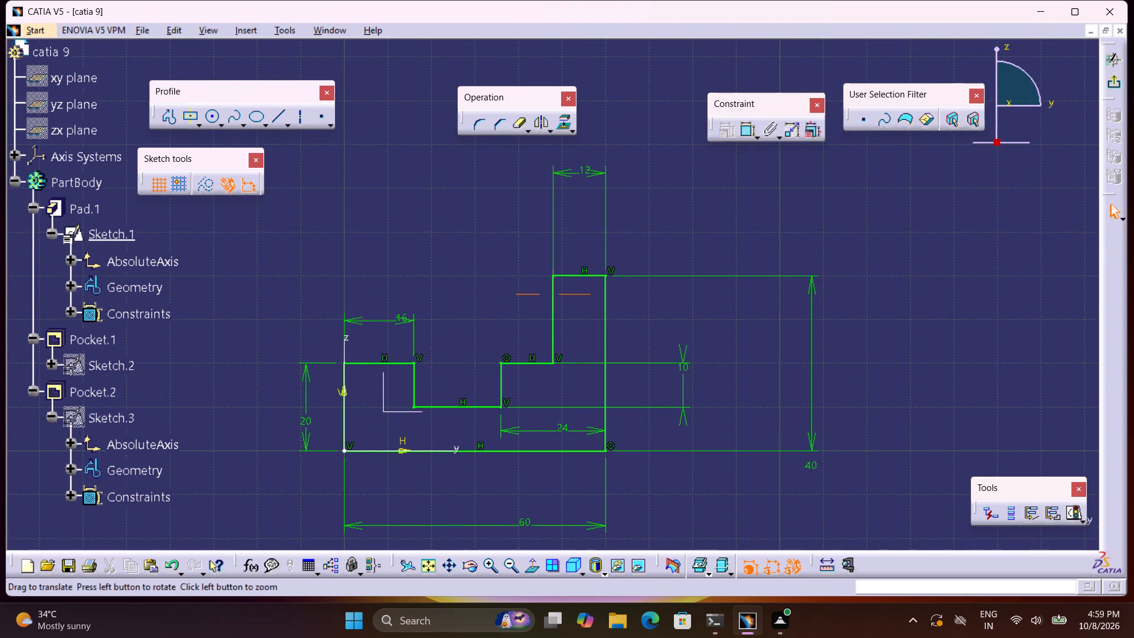
{"action": "middle_click_drag", "start_coordinate": [568, 512], "coordinate": [564, 521]}
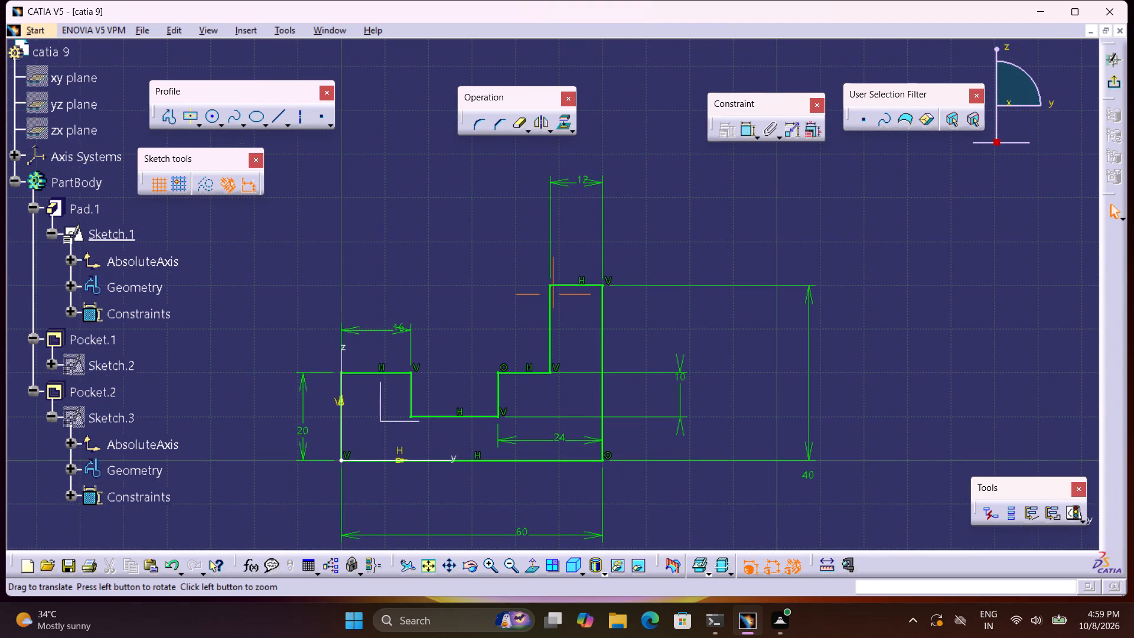
{"action": "middle_click_drag", "start_coordinate": [564, 521], "coordinate": [559, 520]}
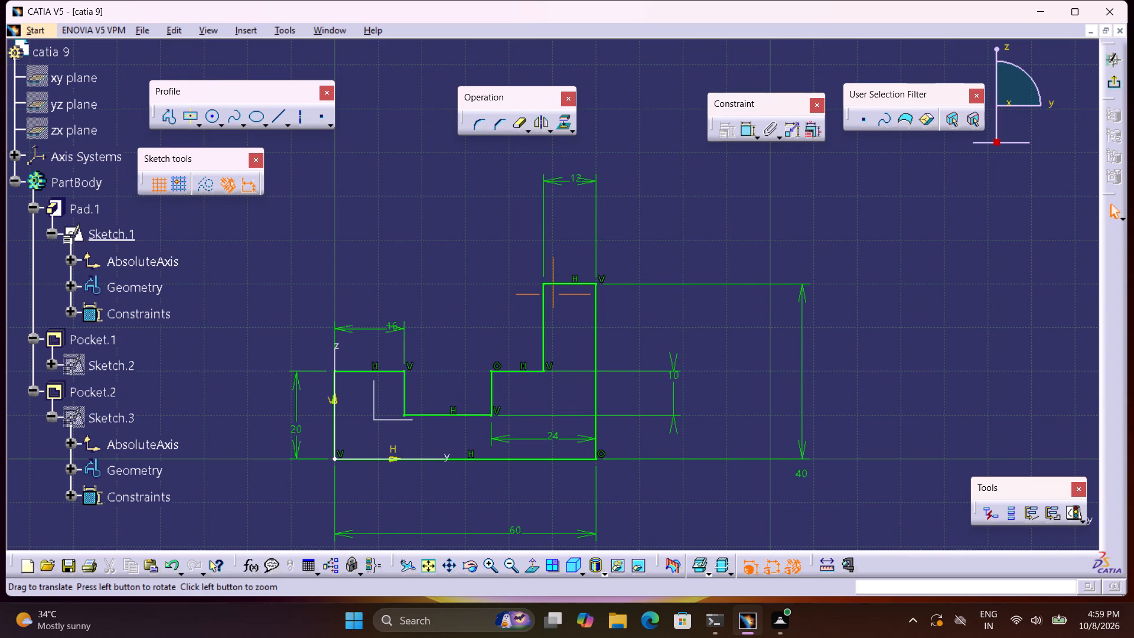
{"action": "middle_click_drag", "start_coordinate": [559, 520], "coordinate": [573, 533]}
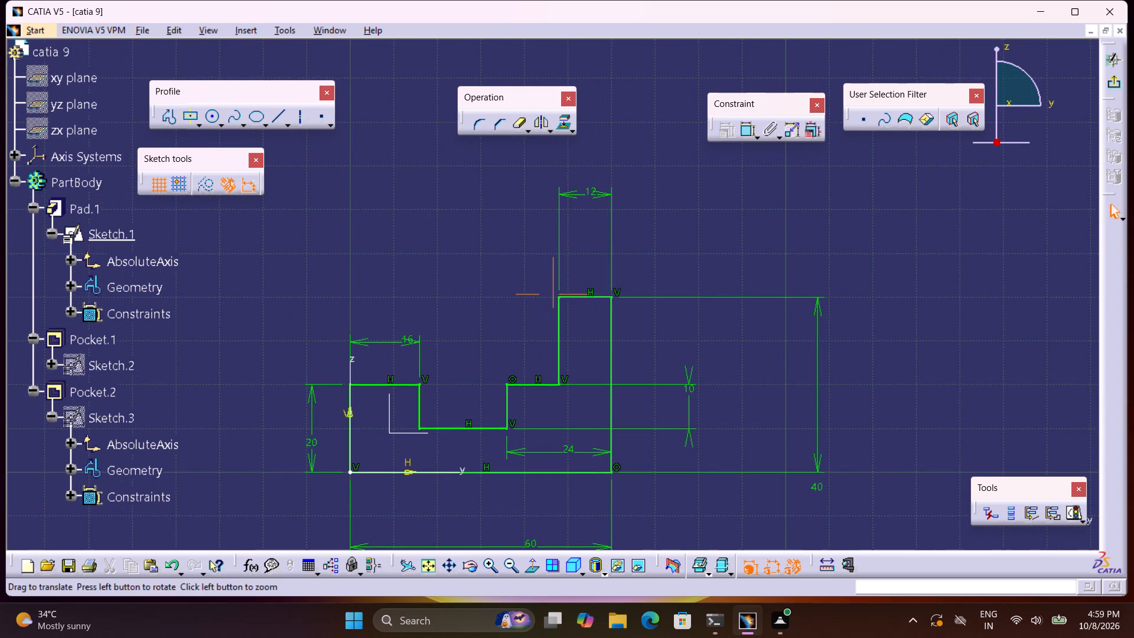
{"action": "middle_click_drag", "start_coordinate": [573, 533], "coordinate": [545, 532]}
{"action": "middle_click_drag", "start_coordinate": [545, 531], "coordinate": [575, 468]}
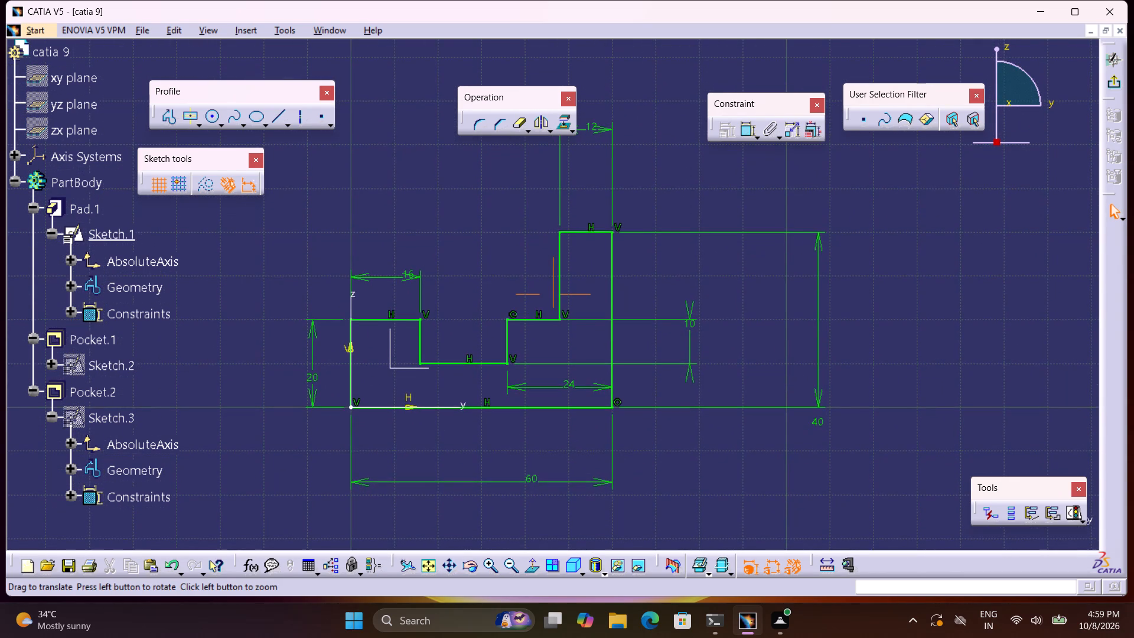
{"action": "middle_click_drag", "start_coordinate": [575, 468], "coordinate": [575, 468]}
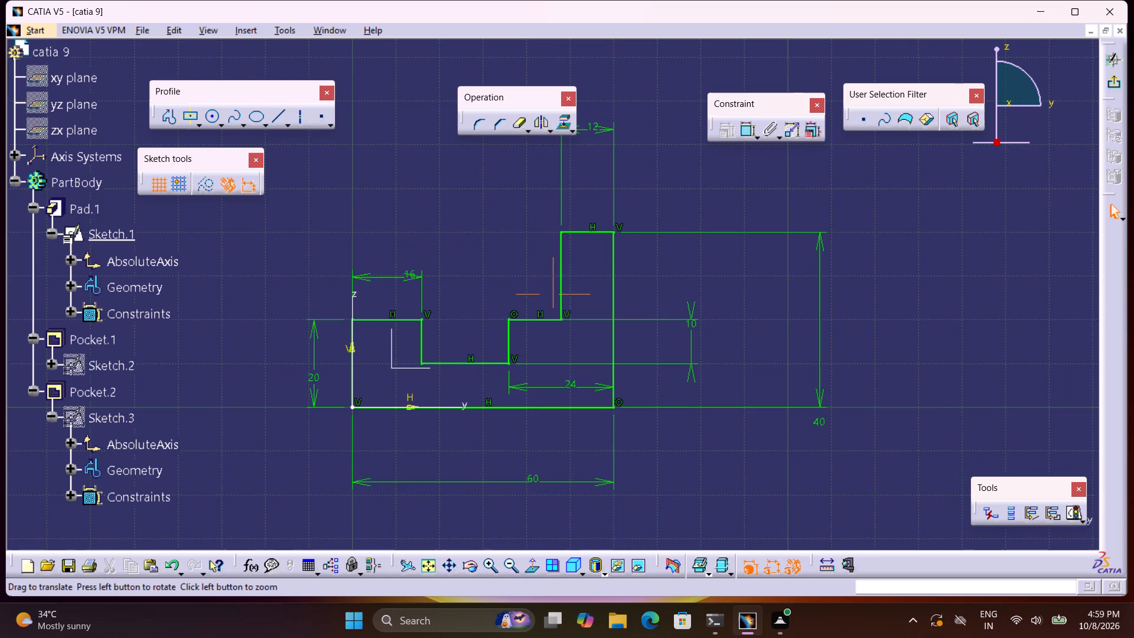
{"action": "middle_click_drag", "start_coordinate": [575, 468], "coordinate": [578, 489]}
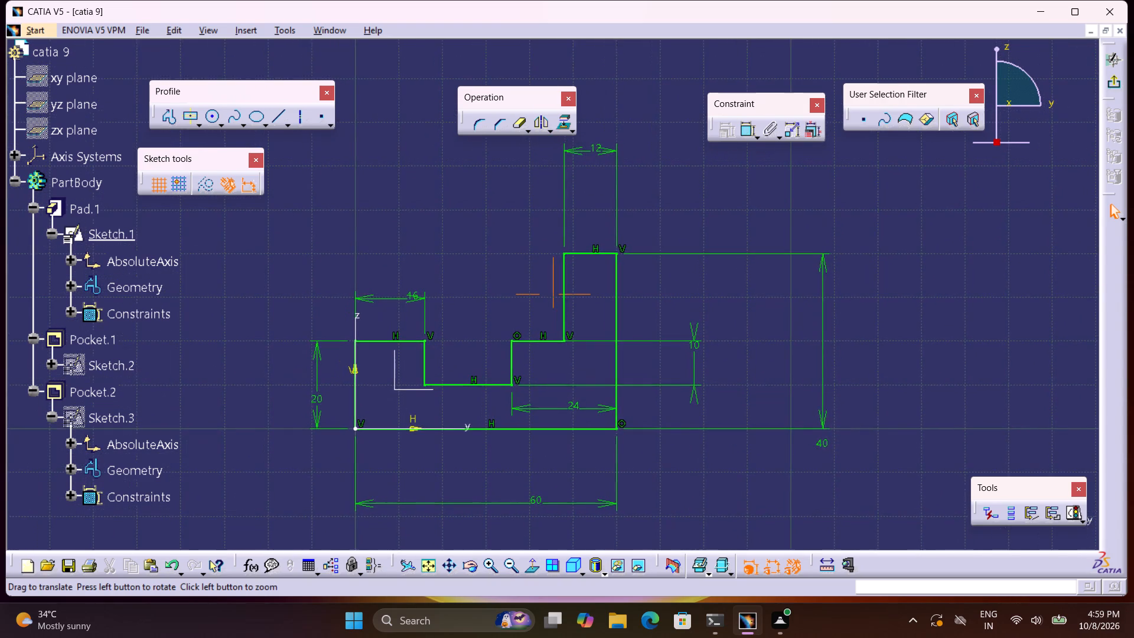
{"action": "middle_click_drag", "start_coordinate": [578, 489], "coordinate": [599, 502]}
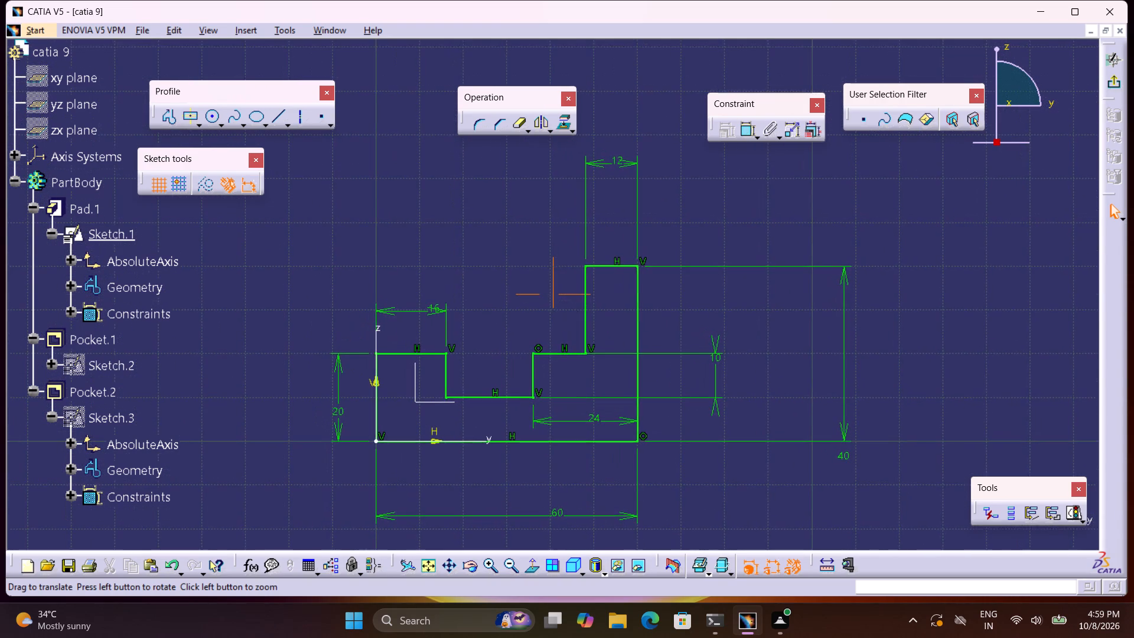
{"action": "middle_click_drag", "start_coordinate": [599, 502], "coordinate": [567, 494]}
{"action": "middle_click_drag", "start_coordinate": [676, 438], "coordinate": [630, 481]}
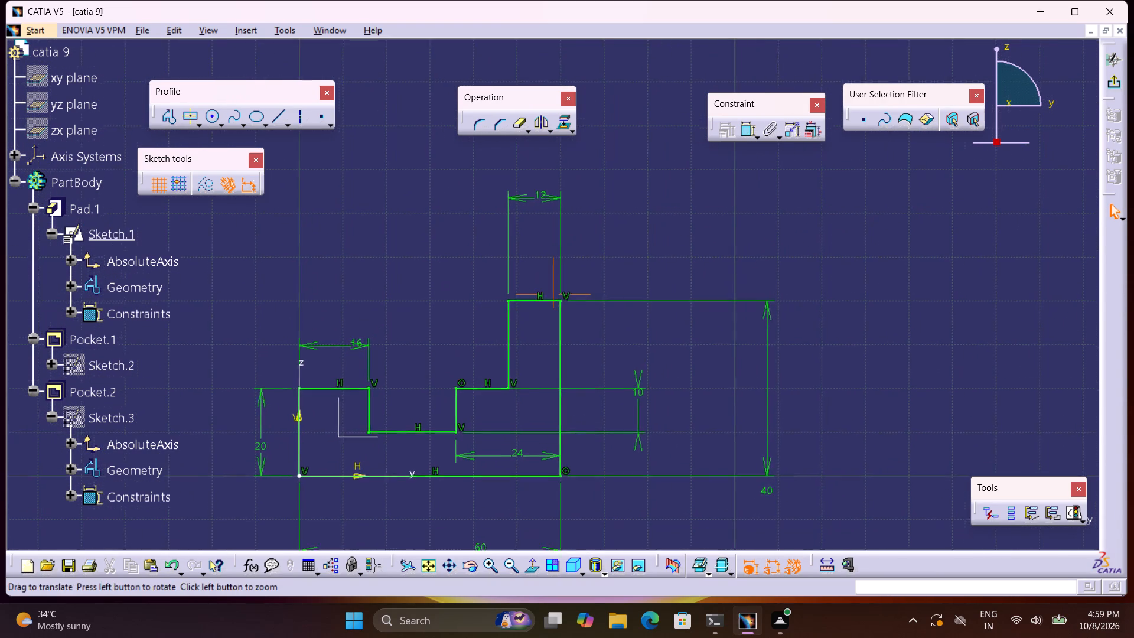
{"action": "middle_click_drag", "start_coordinate": [630, 481], "coordinate": [625, 483]}
{"action": "middle_click_drag", "start_coordinate": [592, 474], "coordinate": [644, 436]}
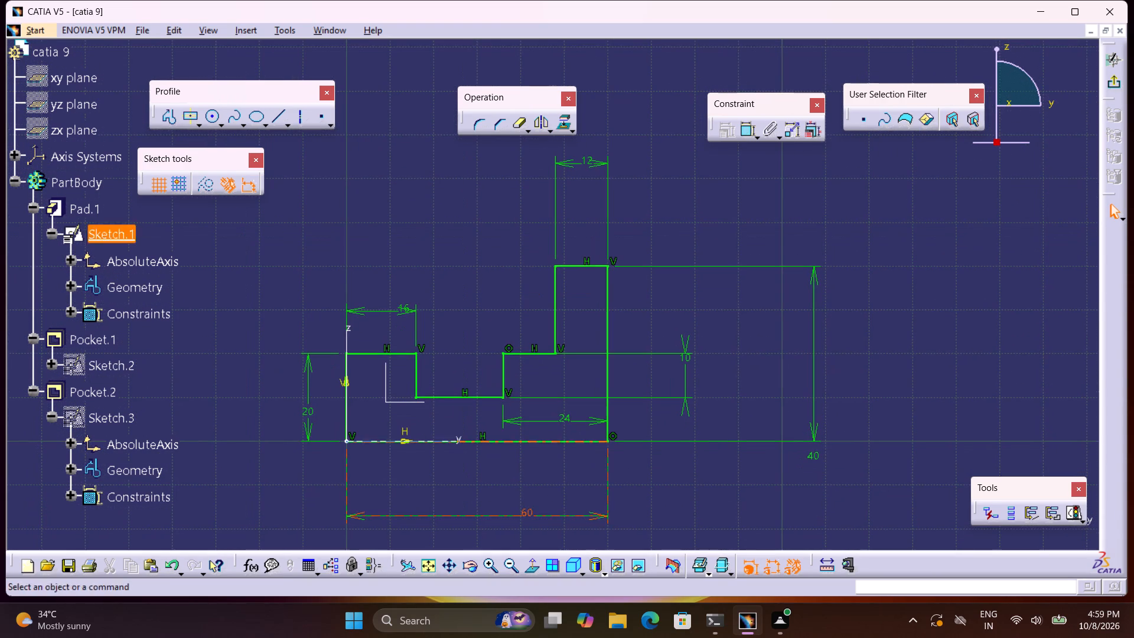
{"action": "middle_click_drag", "start_coordinate": [567, 502], "coordinate": [615, 445]}
{"action": "middle_click", "coordinate": [615, 445]}
{"action": "middle_click_drag", "start_coordinate": [618, 445], "coordinate": [644, 484]}
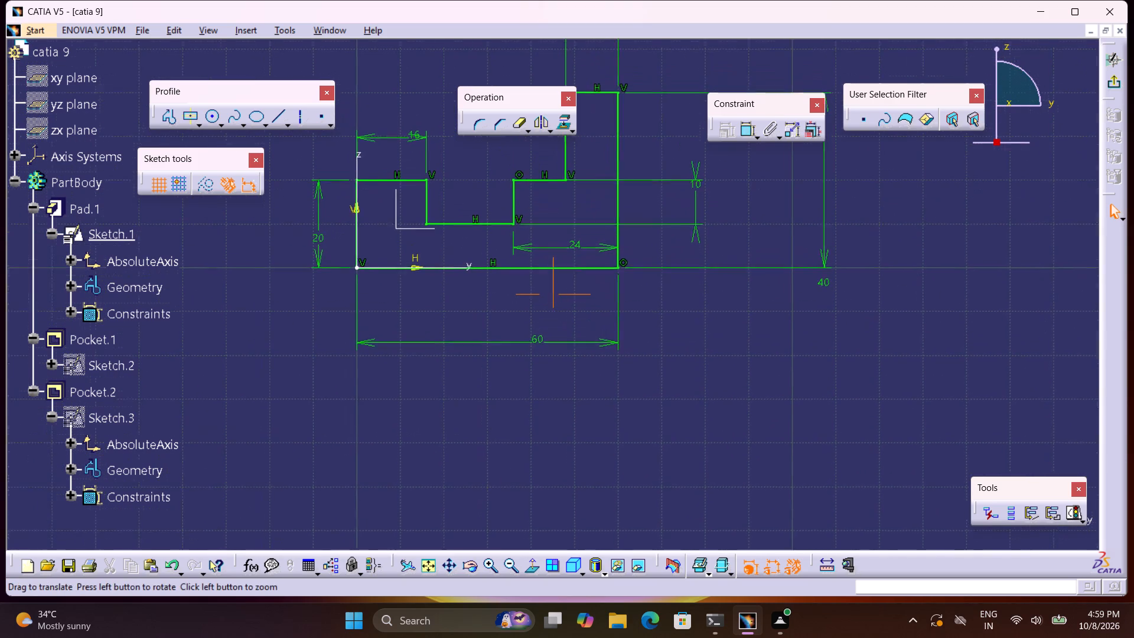
Examine the complete stepped profile in Sketch.1, including the tall end step and its width and height dimensions.
{"action": "middle_click_drag", "start_coordinate": [644, 484], "coordinate": [650, 497]}
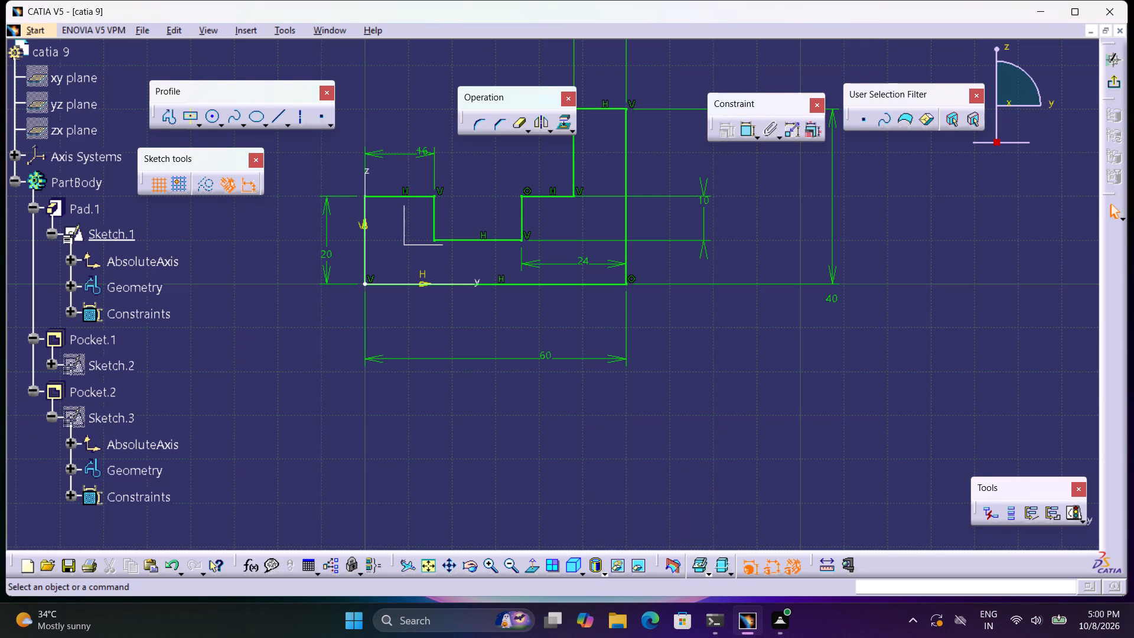
{"action": "middle_click_drag", "start_coordinate": [635, 476], "coordinate": [646, 500]}
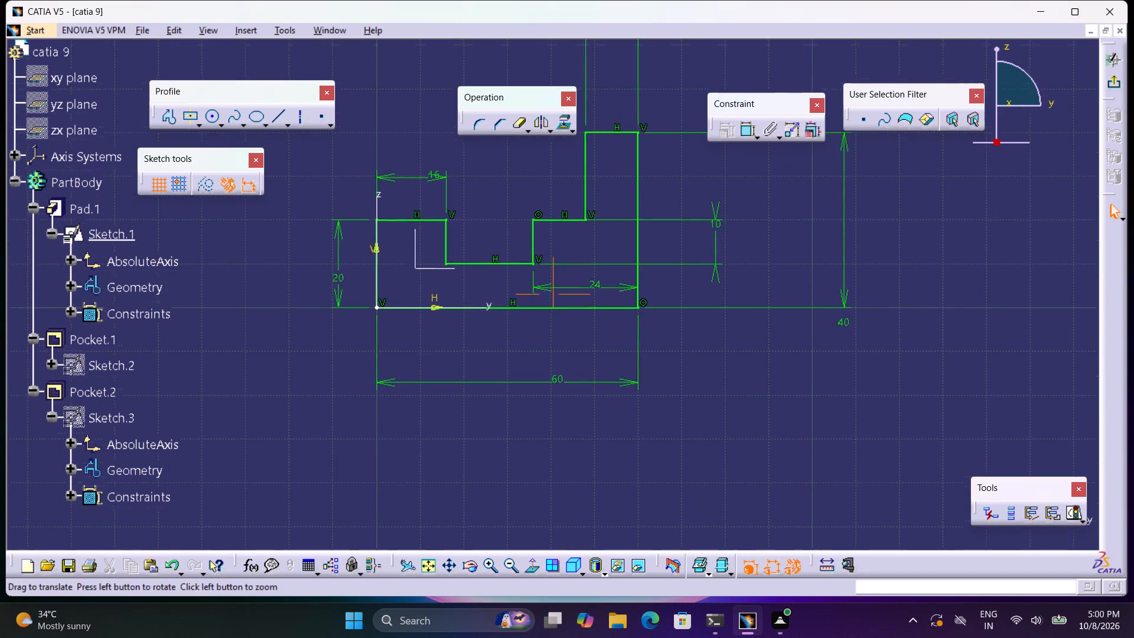
{"action": "middle_click_drag", "start_coordinate": [646, 500], "coordinate": [648, 507]}
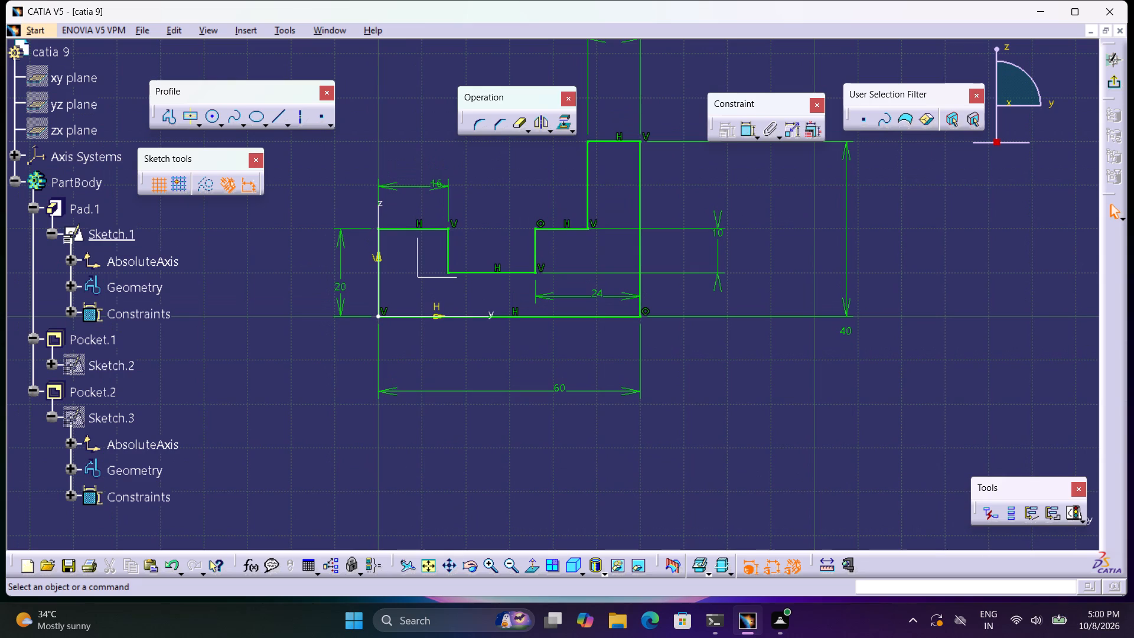
{"action": "middle_click_drag", "start_coordinate": [648, 509], "coordinate": [634, 520]}
{"action": "middle_click", "coordinate": [634, 520]}
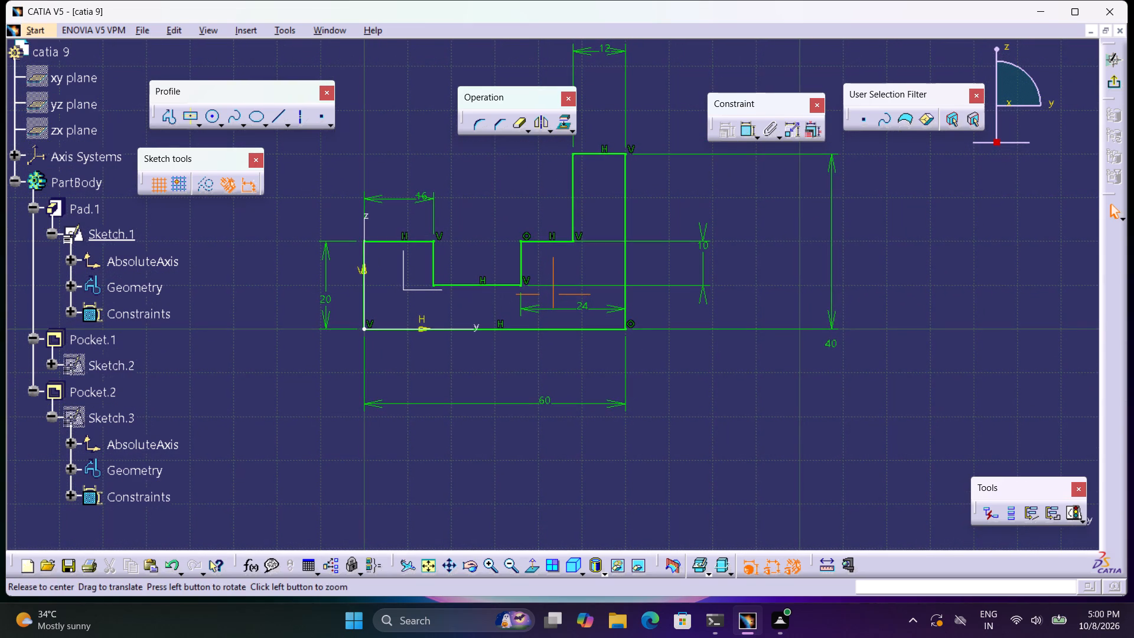
{"action": "middle_click_drag", "start_coordinate": [588, 439], "coordinate": [650, 622]}
{"action": "middle_click_drag", "start_coordinate": [618, 457], "coordinate": [641, 523]}
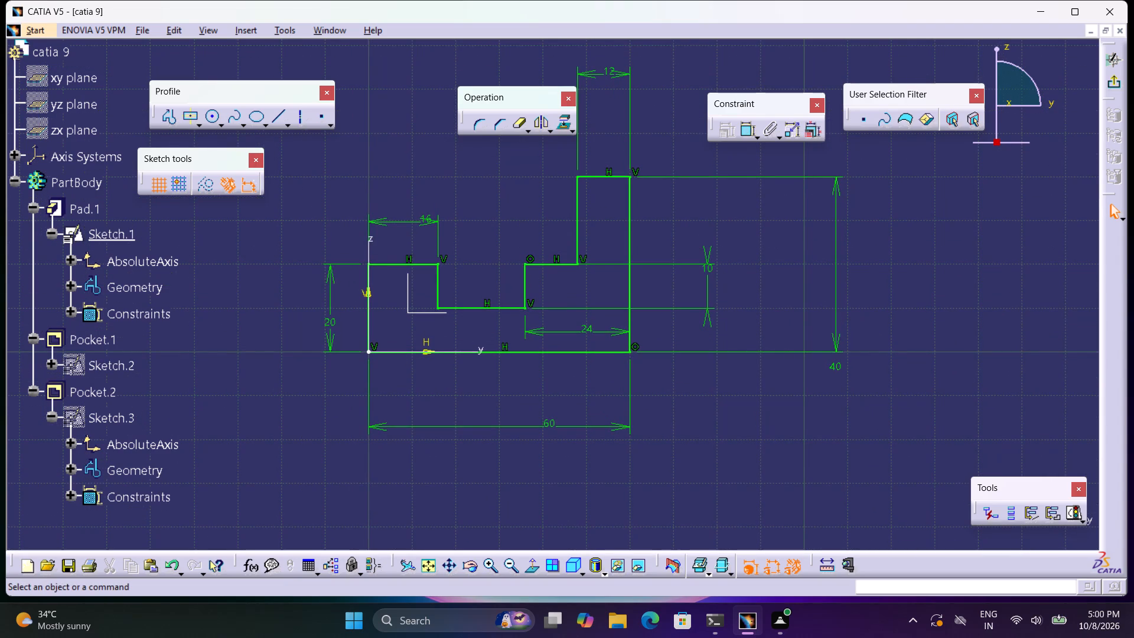
{"action": "middle_click_drag", "start_coordinate": [641, 527], "coordinate": [697, 557]}
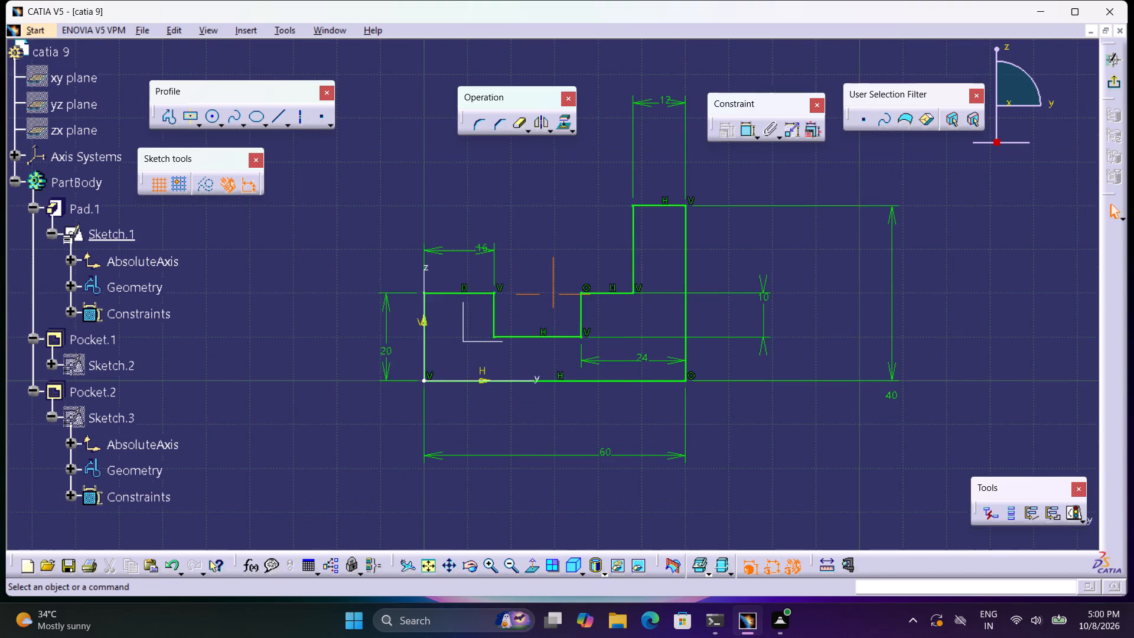
{"action": "middle_click_drag", "start_coordinate": [697, 557], "coordinate": [698, 558]}
{"action": "middle_click_drag", "start_coordinate": [683, 486], "coordinate": [660, 530]}
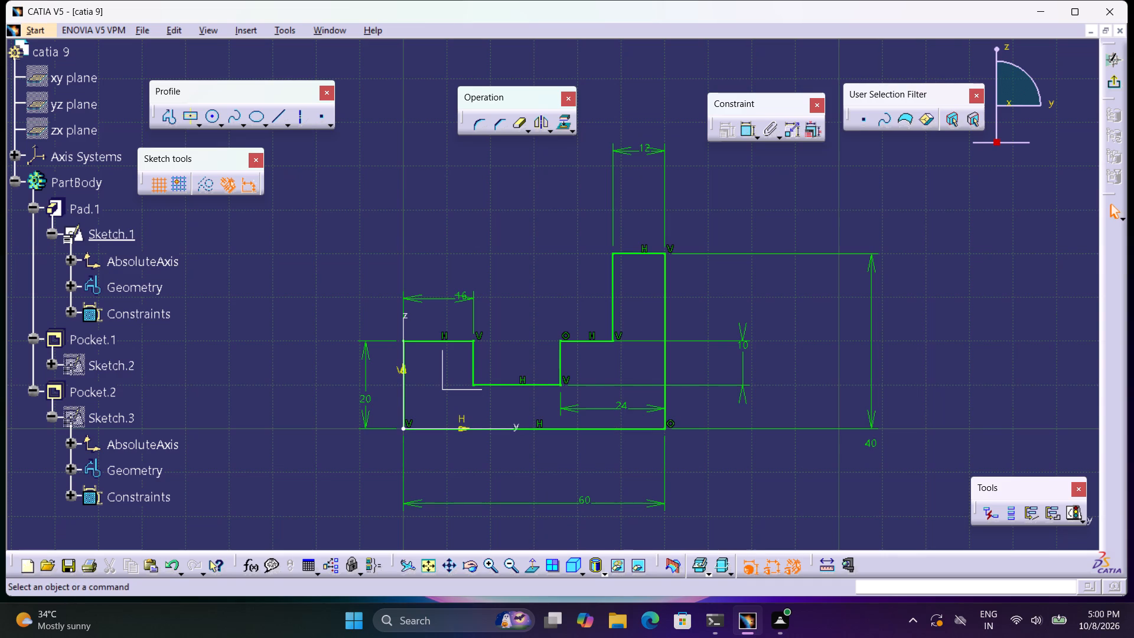
{"action": "middle_click_drag", "start_coordinate": [722, 428], "coordinate": [730, 454]}
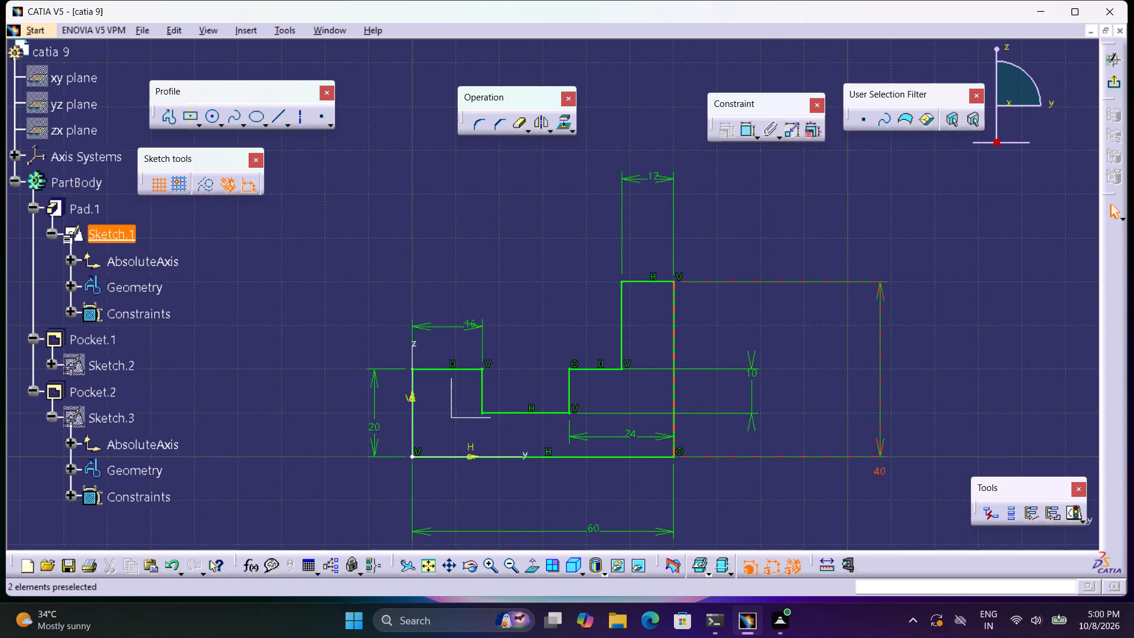
{"action": "middle_click", "coordinate": [737, 498]}
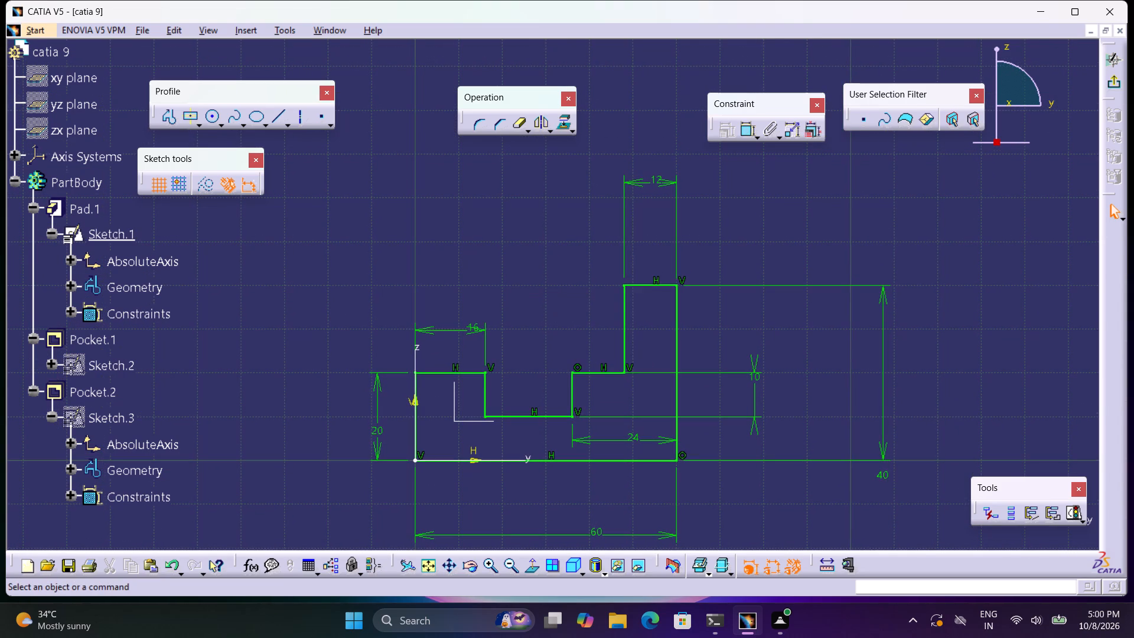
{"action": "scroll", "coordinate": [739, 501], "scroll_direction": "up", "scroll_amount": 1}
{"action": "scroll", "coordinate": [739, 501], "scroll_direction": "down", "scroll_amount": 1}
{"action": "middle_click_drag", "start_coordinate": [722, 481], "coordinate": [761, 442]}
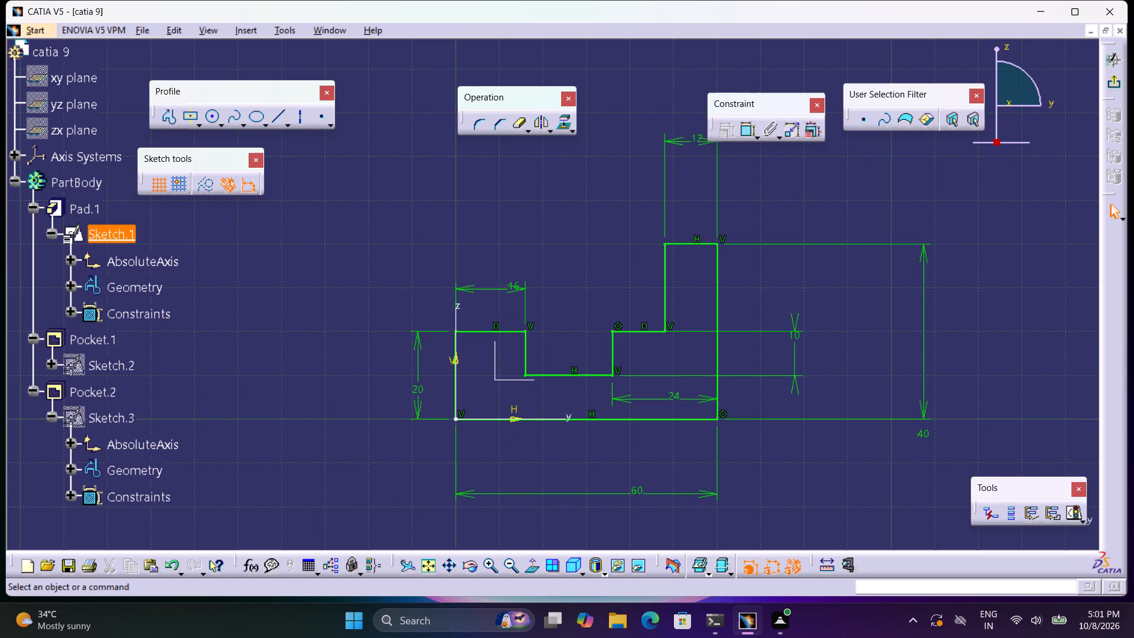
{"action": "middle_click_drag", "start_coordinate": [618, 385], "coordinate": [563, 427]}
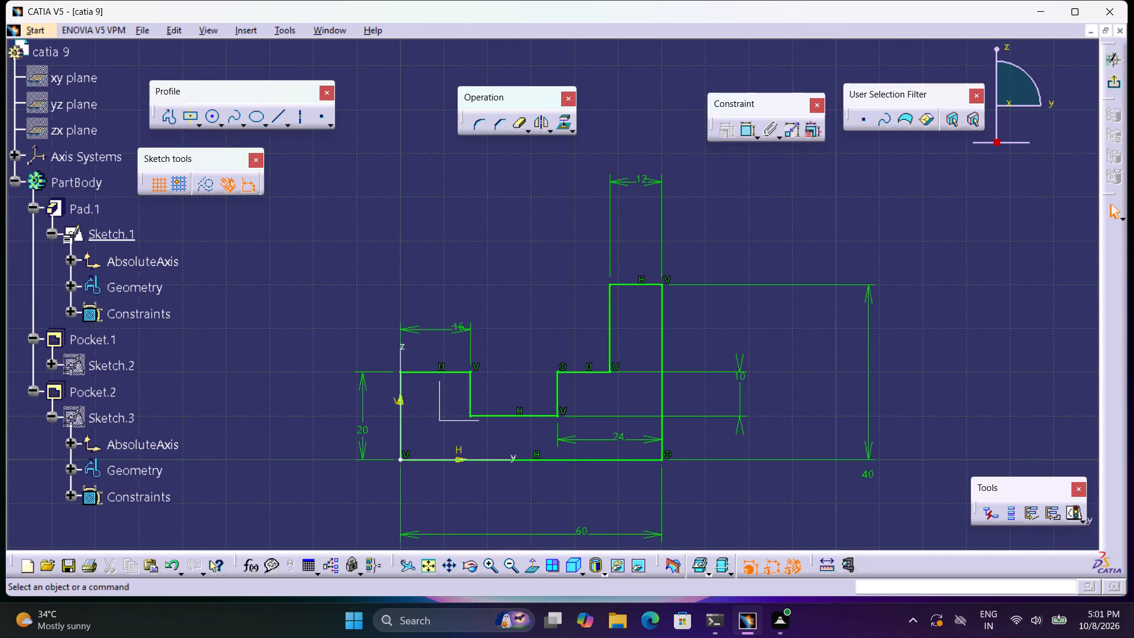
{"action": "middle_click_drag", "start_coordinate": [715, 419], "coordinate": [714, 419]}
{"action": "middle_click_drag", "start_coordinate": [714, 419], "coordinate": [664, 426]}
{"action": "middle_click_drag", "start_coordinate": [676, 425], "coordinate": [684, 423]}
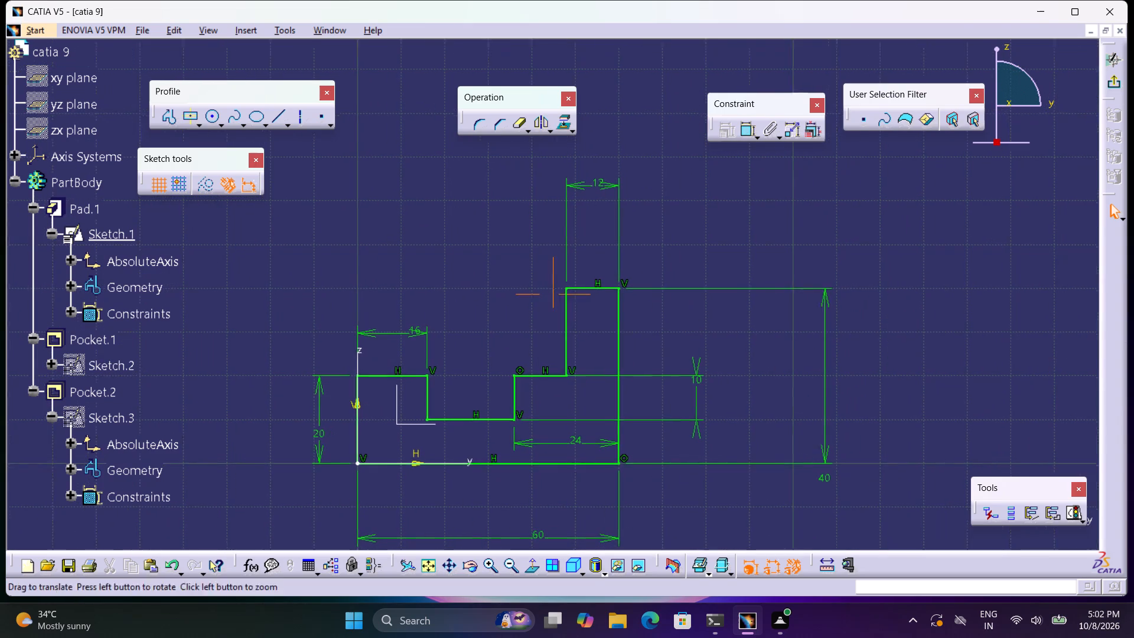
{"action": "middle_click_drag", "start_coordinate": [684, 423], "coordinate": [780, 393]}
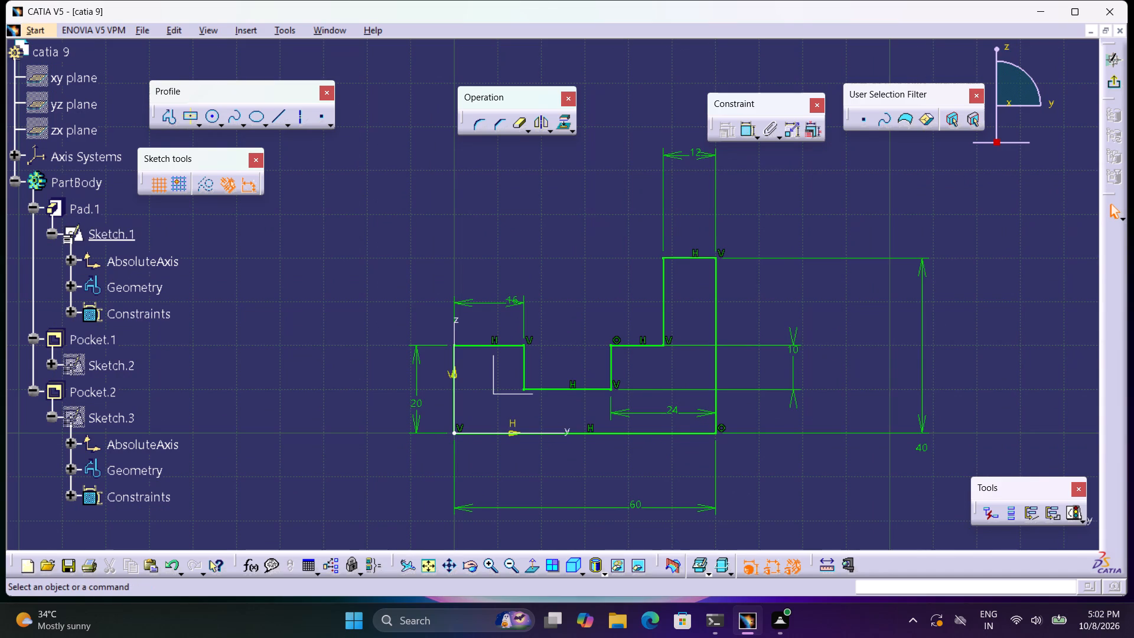
Open the semicircular notch's sketch, Sketch.3, fit it in view, and check its solving status and geometry with Sketch Analysis.
{"action": "double_click", "coordinate": [109, 418]}
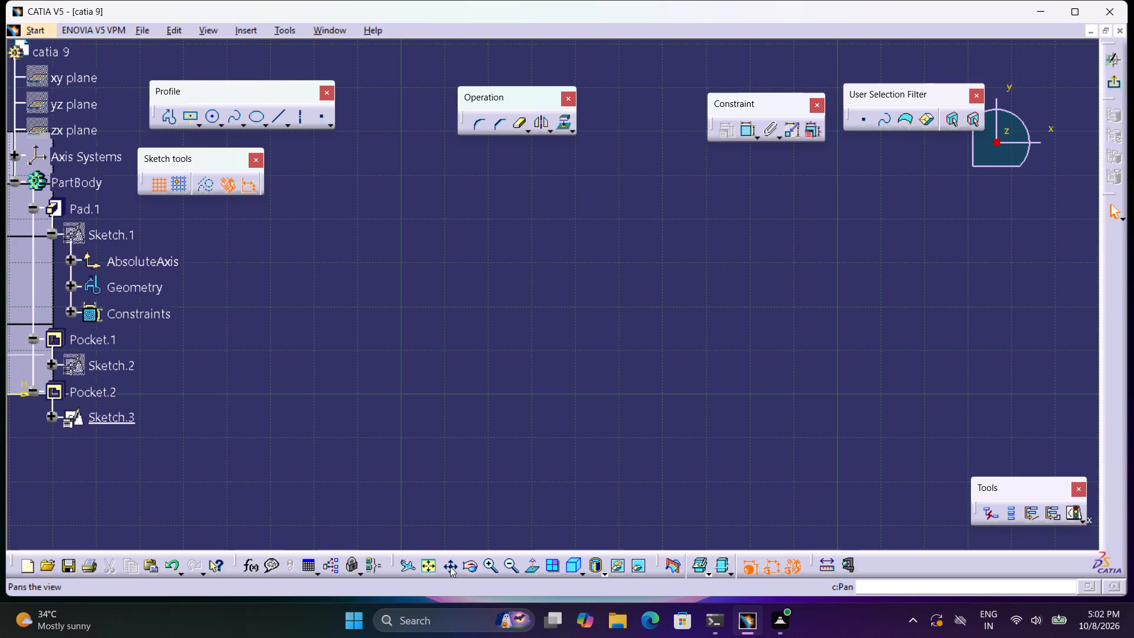
{"action": "left_click", "coordinate": [426, 571]}
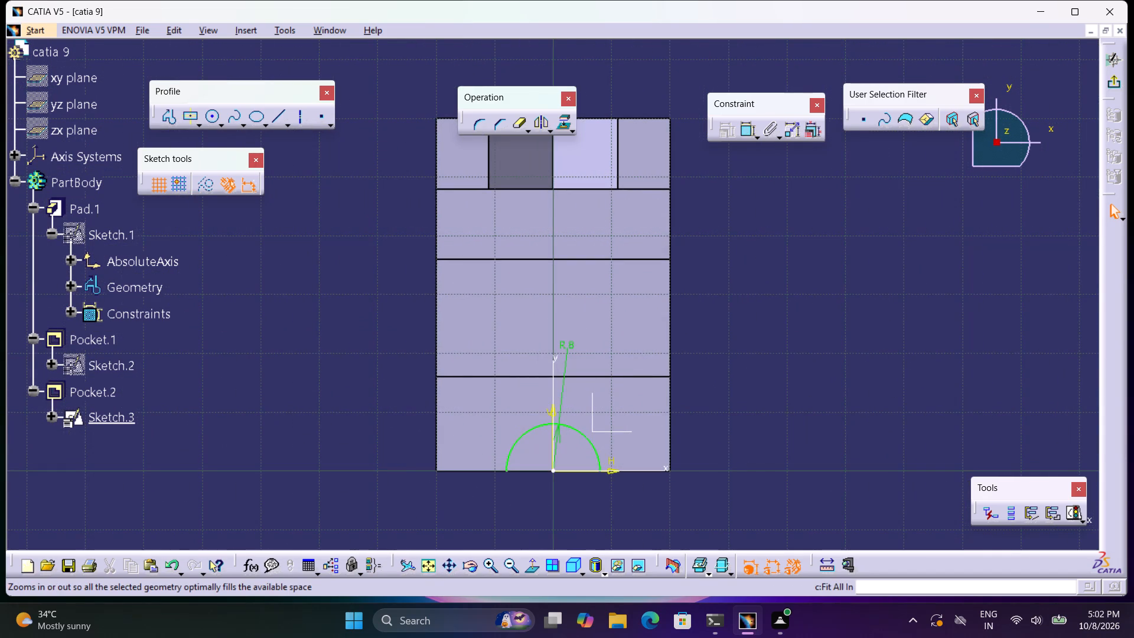
{"action": "left_click", "coordinate": [1073, 512]}
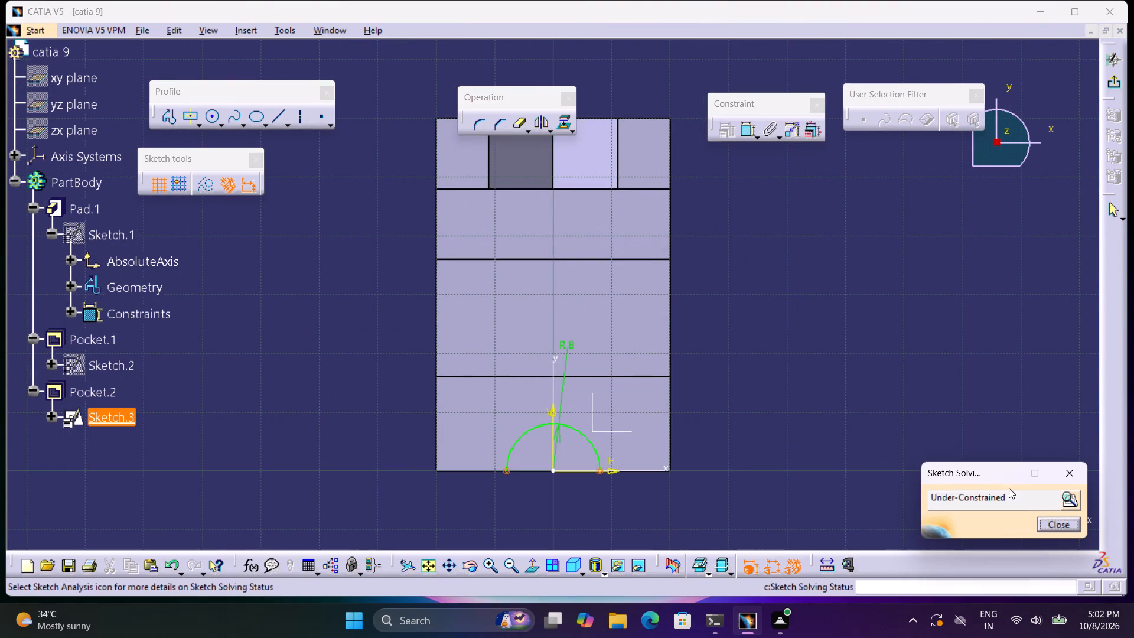
{"action": "left_click", "coordinate": [1076, 500]}
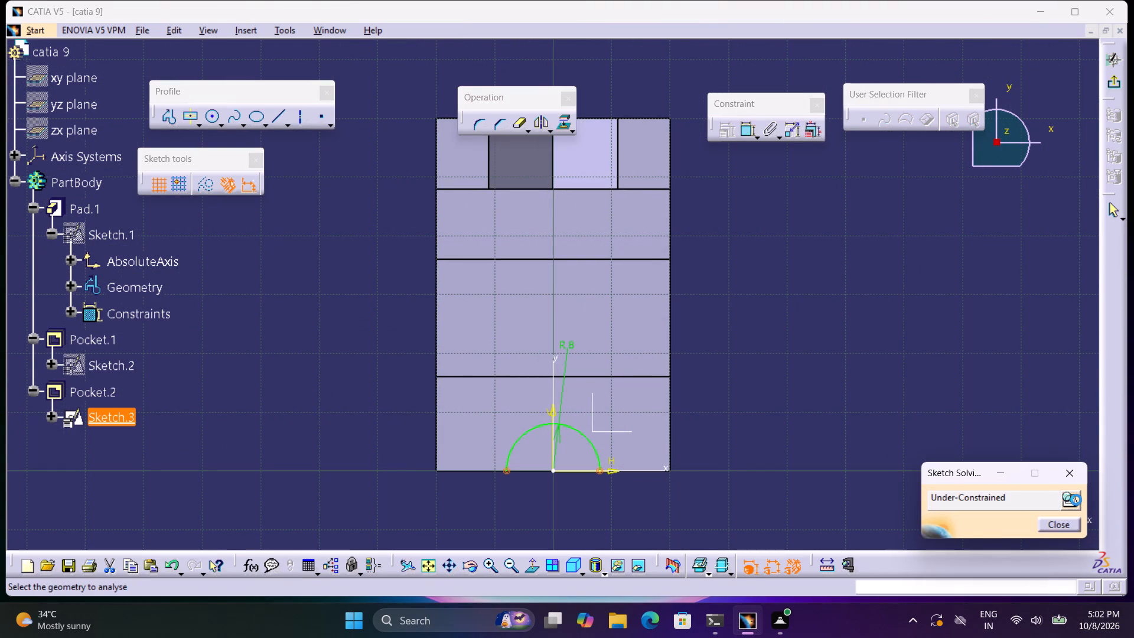
{"action": "left_click", "coordinate": [739, 110]}
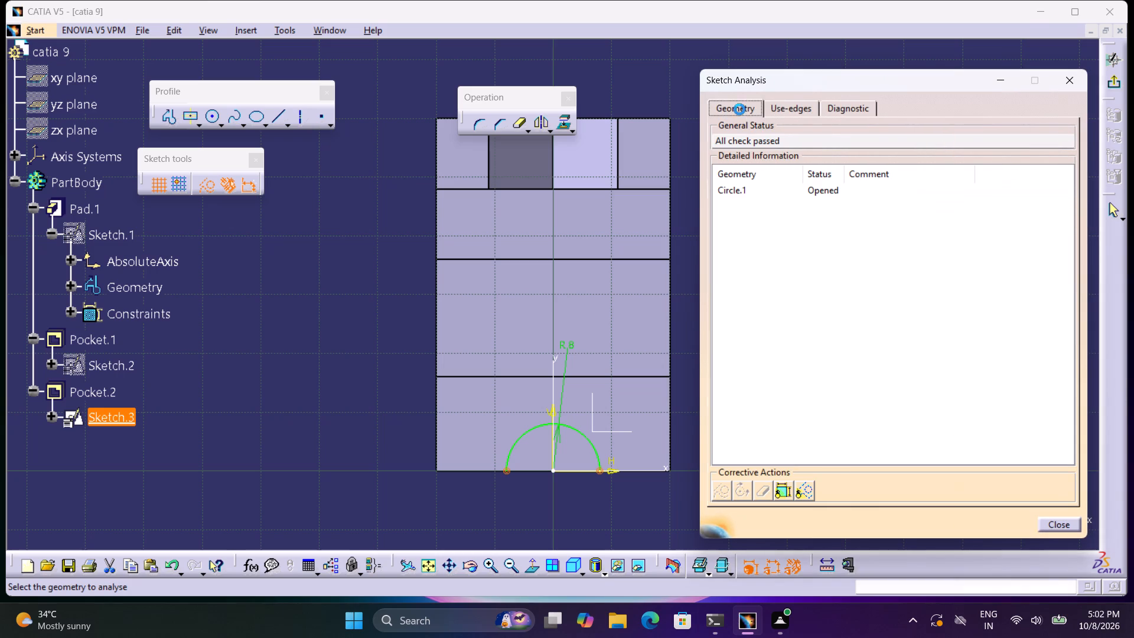
{"action": "left_click", "coordinate": [1060, 529]}
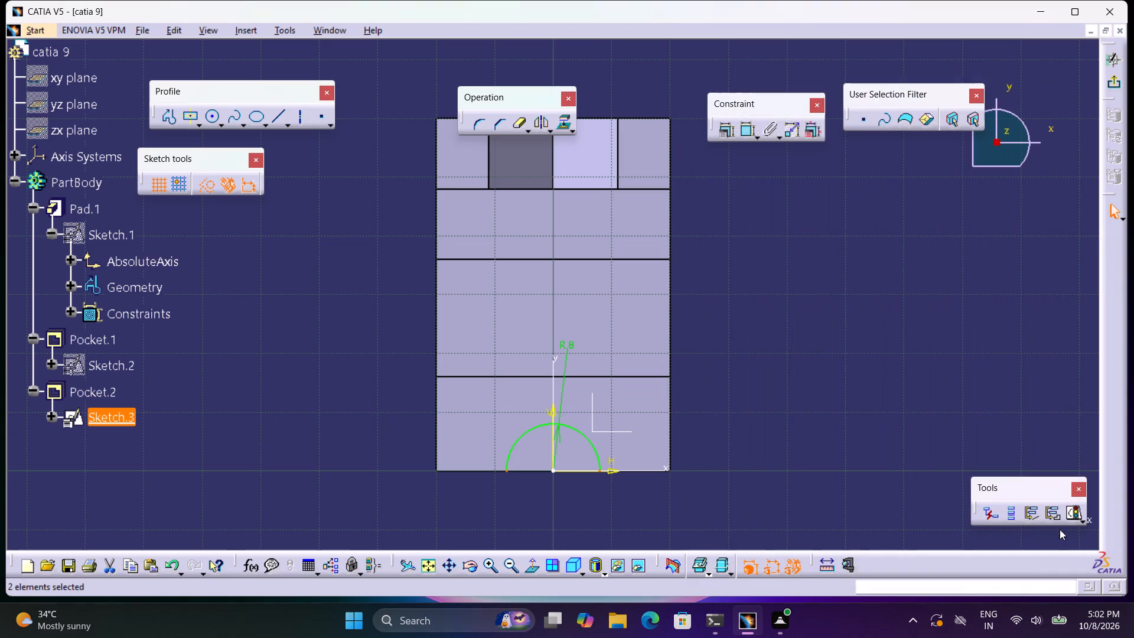
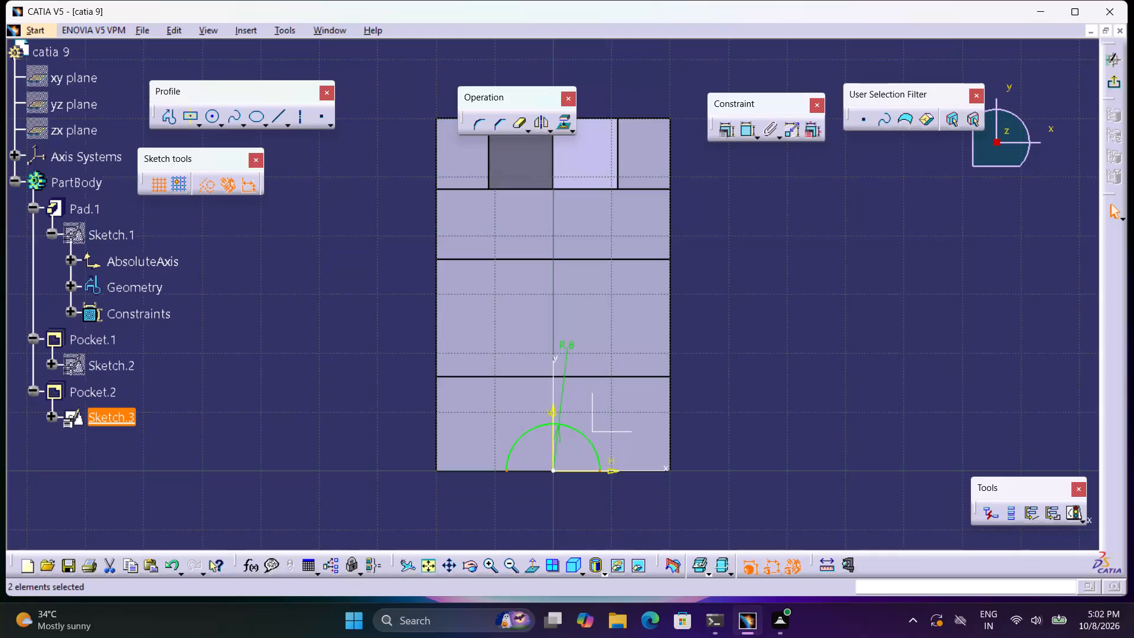
Finish viewing the semicircular notch's sketch, Sketch.3, and exit it to return to the solid part.
{"action": "middle_click_drag", "start_coordinate": [794, 478], "coordinate": [784, 521]}
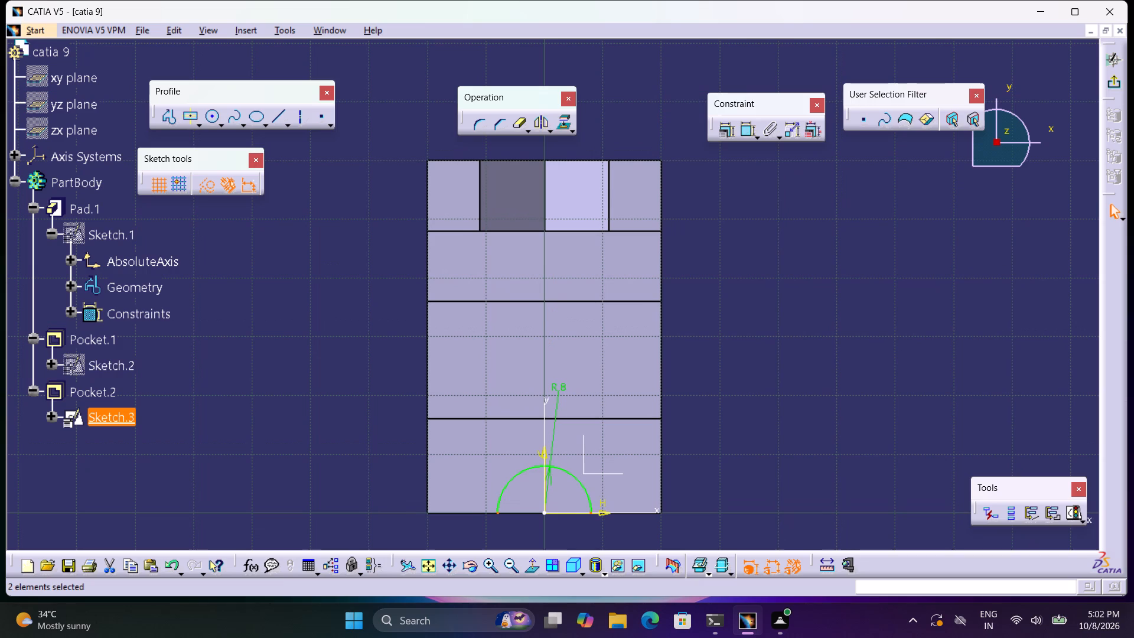
{"action": "scroll", "coordinate": [741, 461], "scroll_direction": "down", "scroll_amount": 1}
{"action": "middle_click_drag", "start_coordinate": [741, 461], "coordinate": [734, 479]}
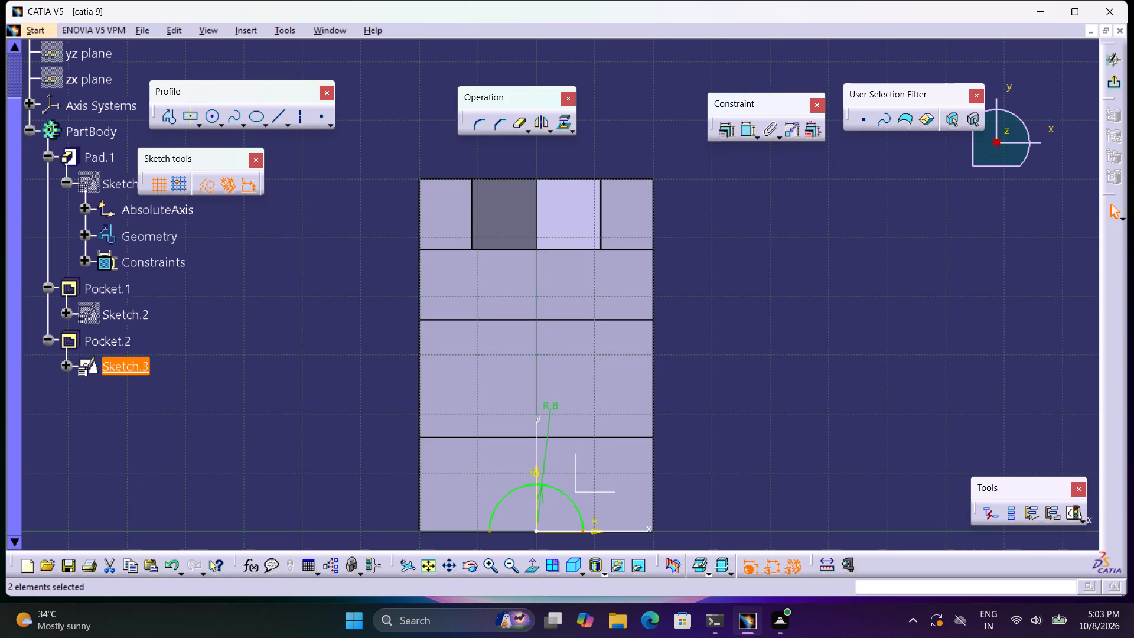
{"action": "middle_click_drag", "start_coordinate": [730, 472], "coordinate": [741, 416]}
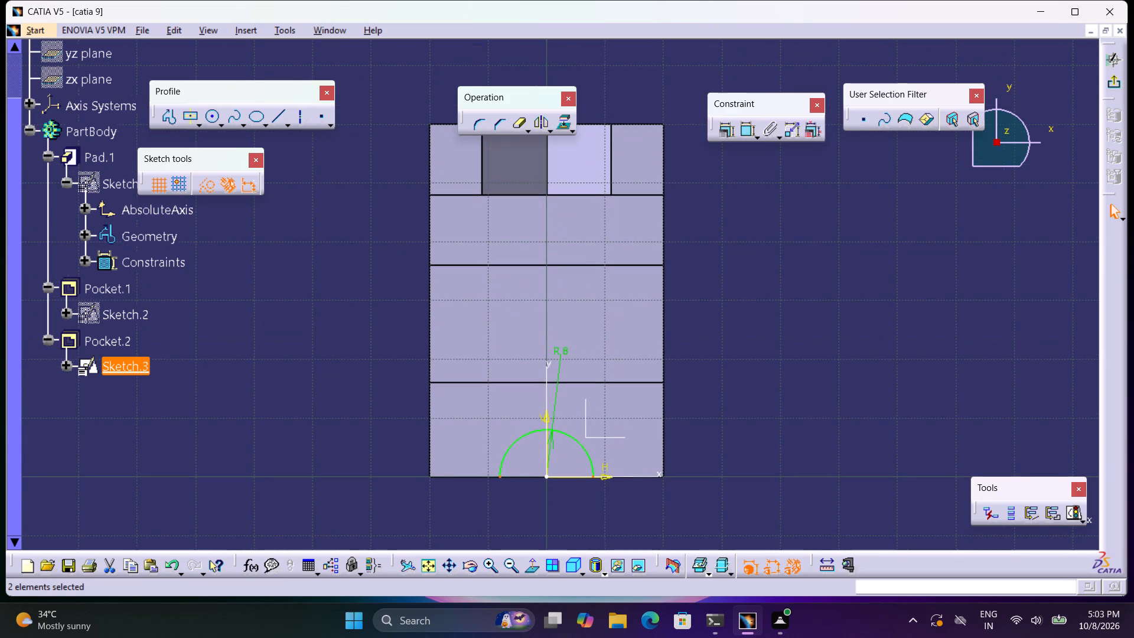
{"action": "left_click", "coordinate": [1113, 89]}
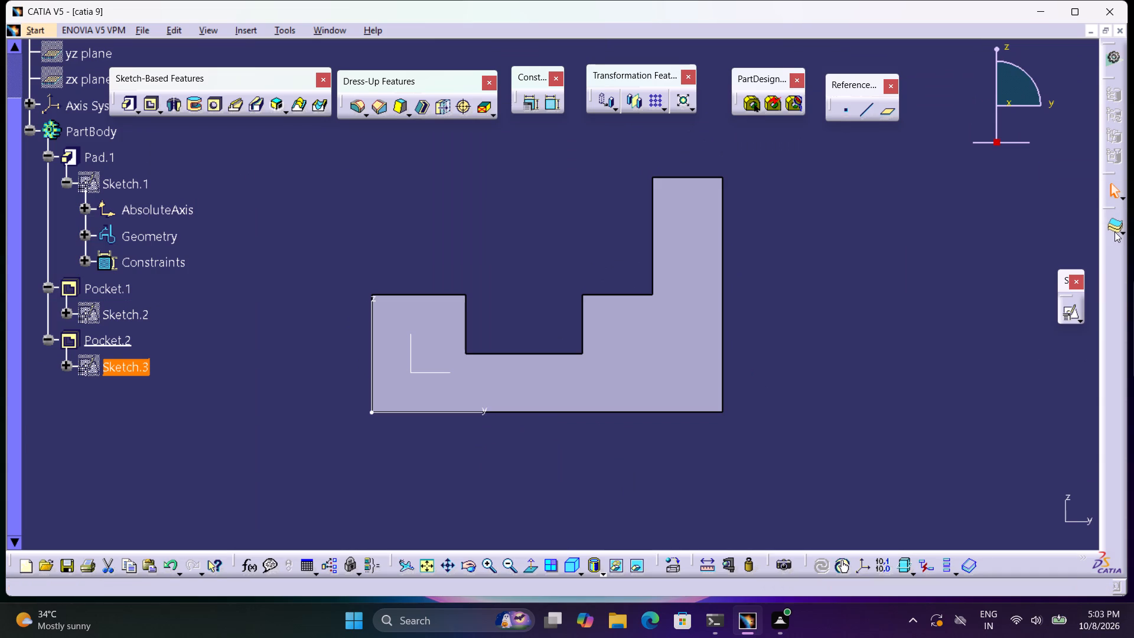
Examine the whole part in the standard isometric view, with the complete model fitted in view.
{"action": "middle_click_drag", "start_coordinate": [865, 399], "coordinate": [860, 429]}
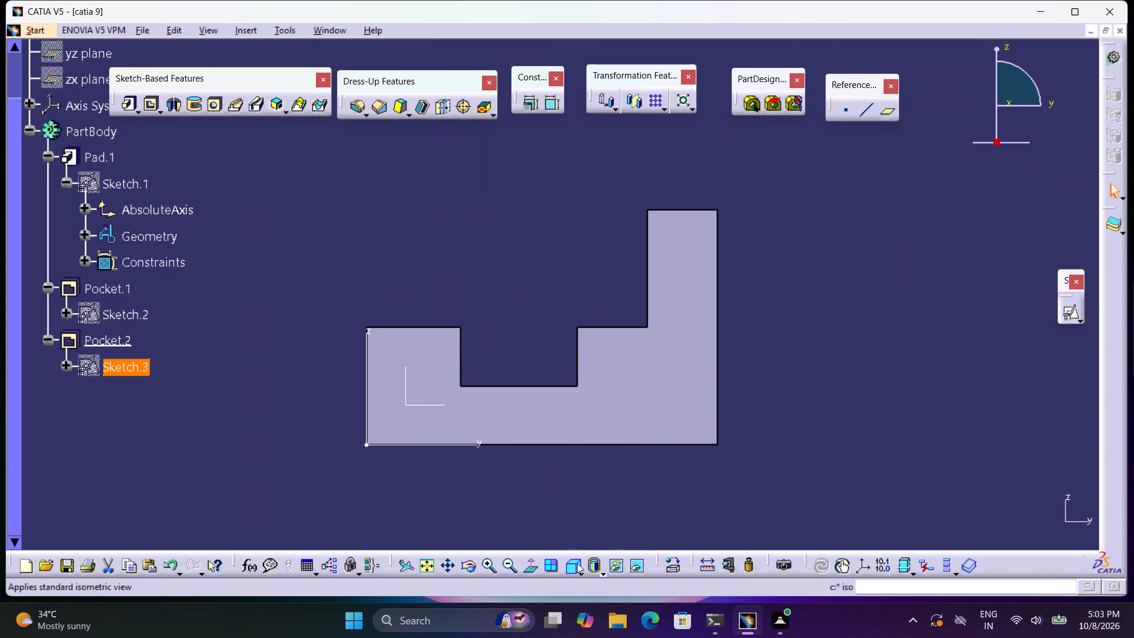
{"action": "left_click", "coordinate": [575, 564]}
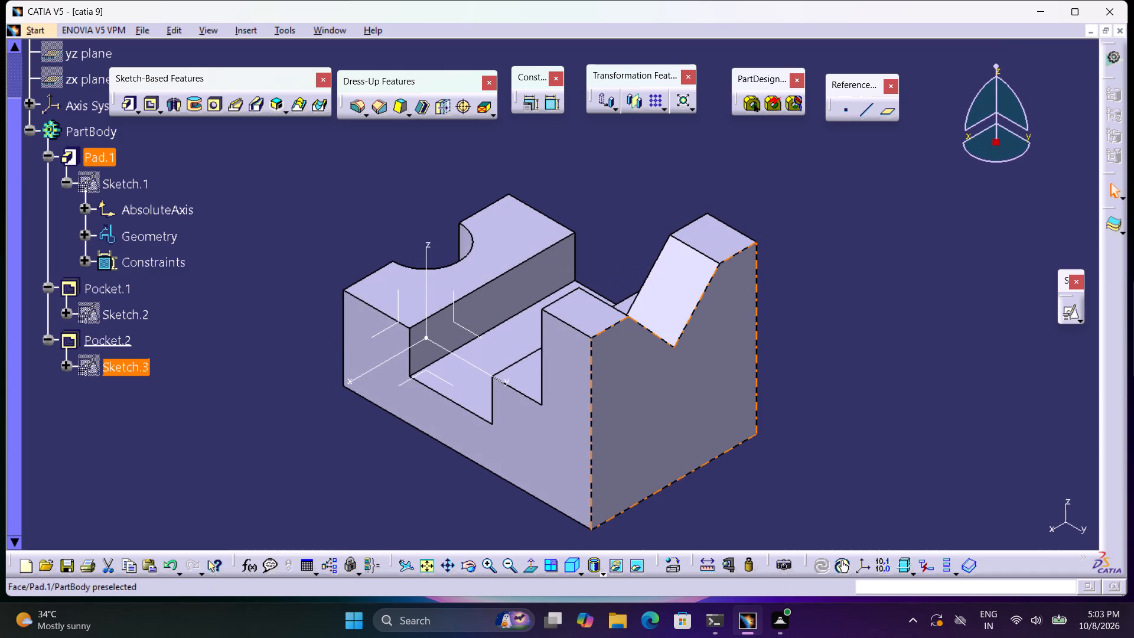
{"action": "middle_click_drag", "start_coordinate": [447, 485], "coordinate": [460, 491]}
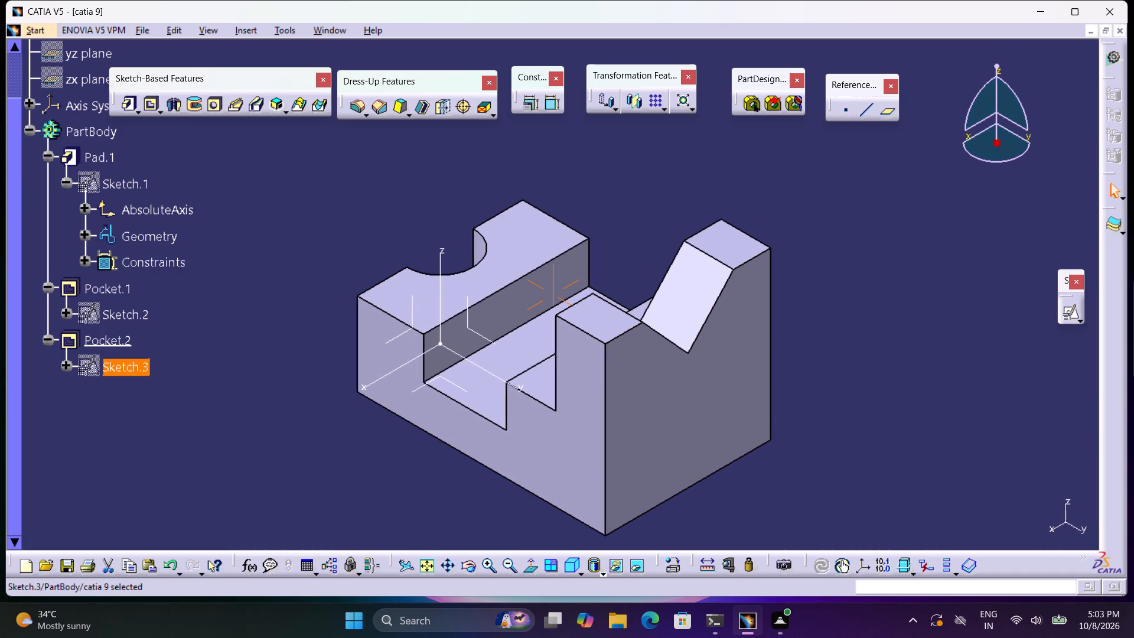
{"action": "middle_click_drag", "start_coordinate": [460, 491], "coordinate": [461, 492]}
{"action": "middle_click", "coordinate": [464, 492]}
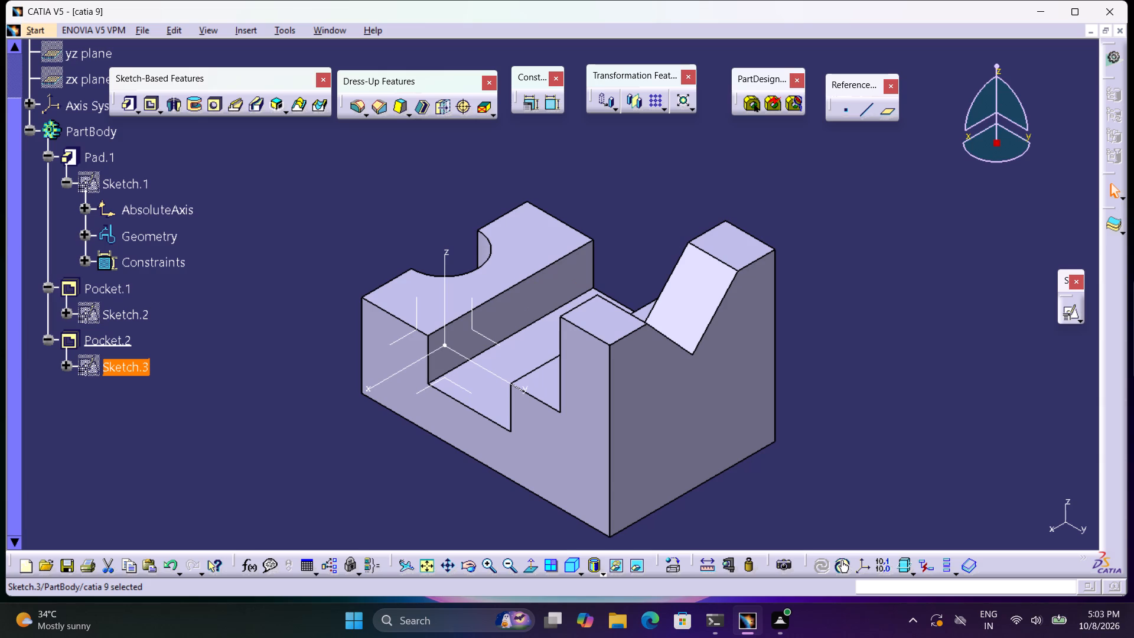
{"action": "middle_click_drag", "start_coordinate": [474, 485], "coordinate": [503, 508]}
{"action": "middle_click", "coordinate": [503, 508]}
{"action": "middle_click", "coordinate": [503, 508]}
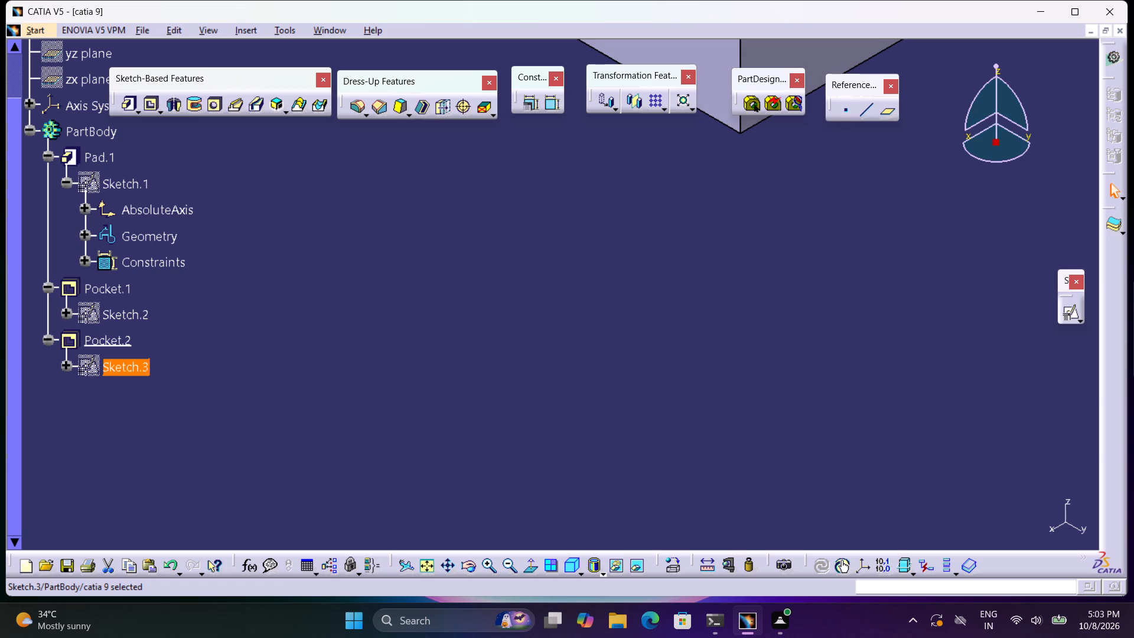
{"action": "left_click", "coordinate": [436, 559]}
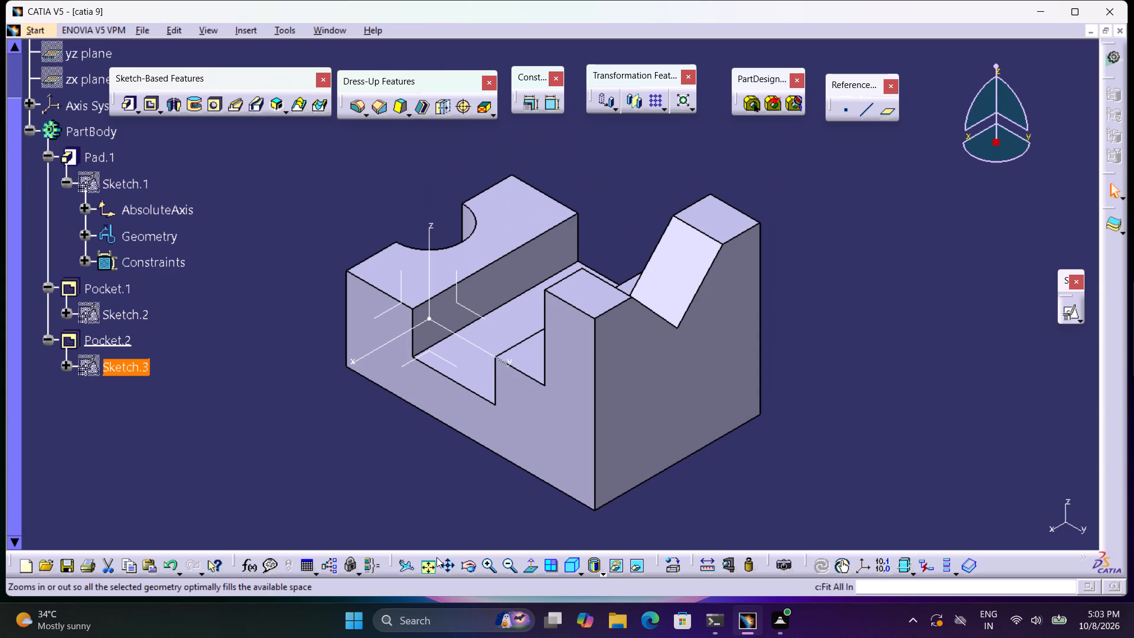
Open the stepped pad's definition and inspect its tall end step's width dimension, closing that dimension without editing it.
{"action": "double_click", "coordinate": [444, 402]}
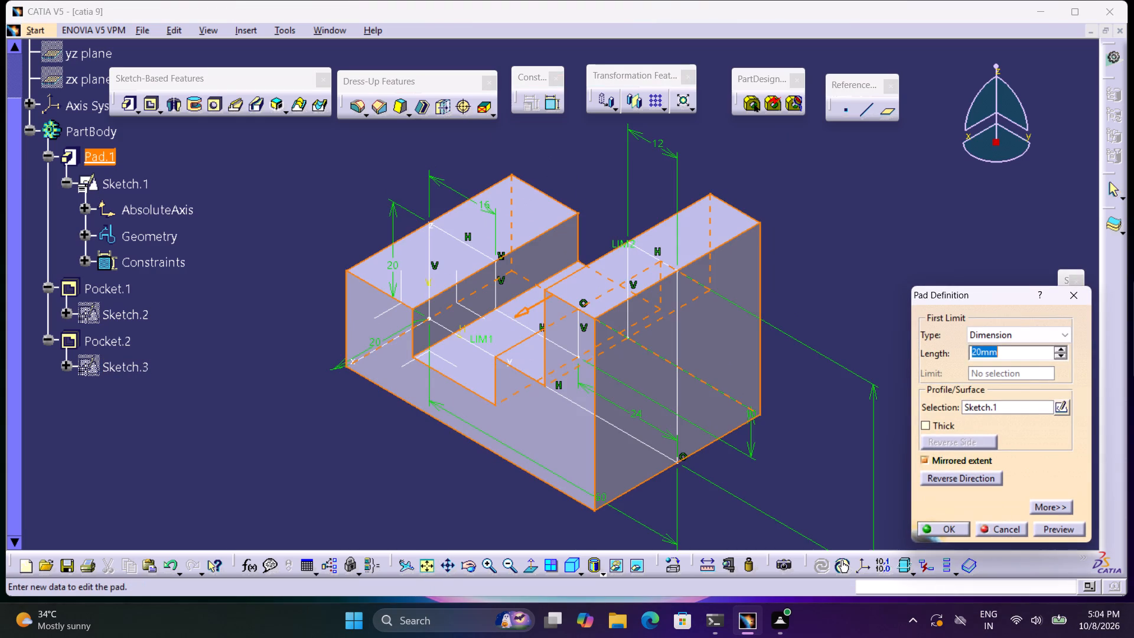
{"action": "double_click", "coordinate": [670, 147]}
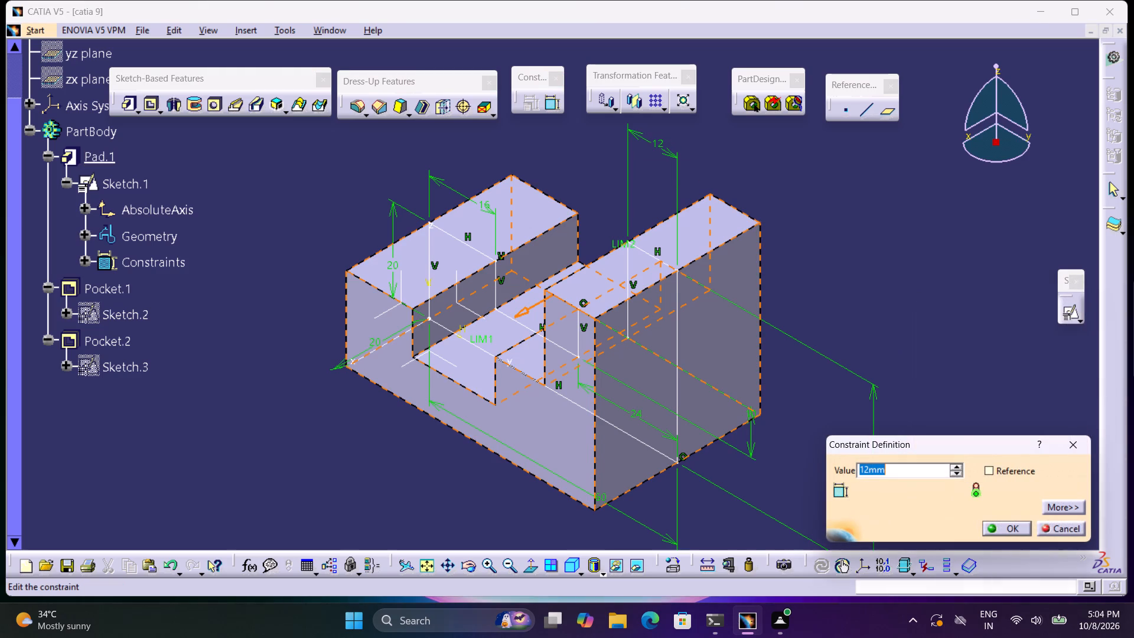
{"action": "left_click", "coordinate": [1078, 524]}
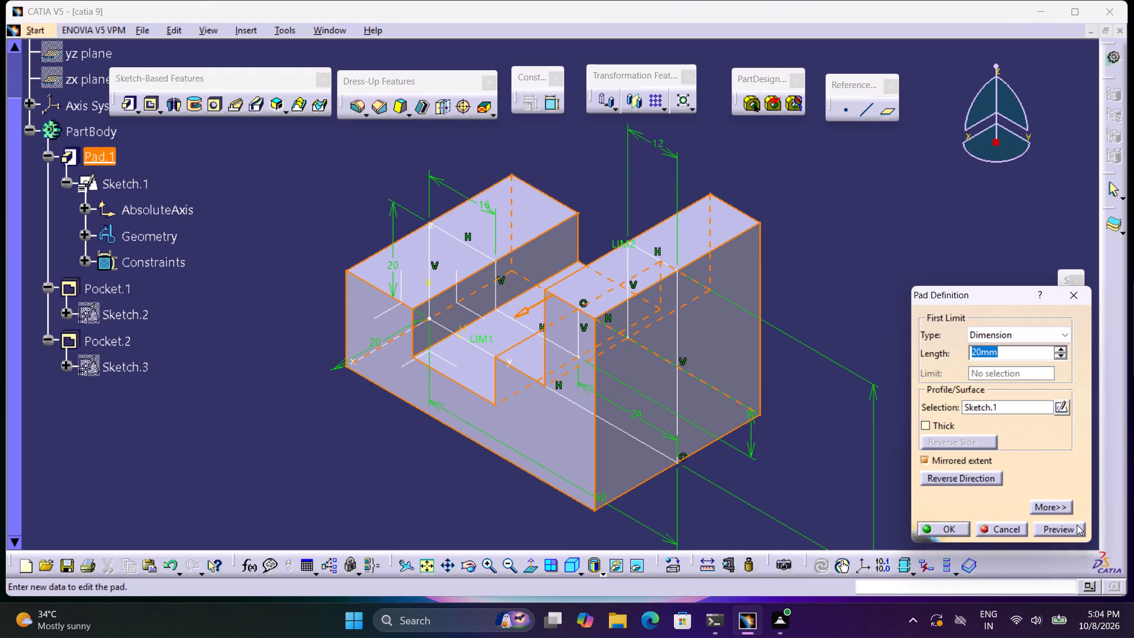
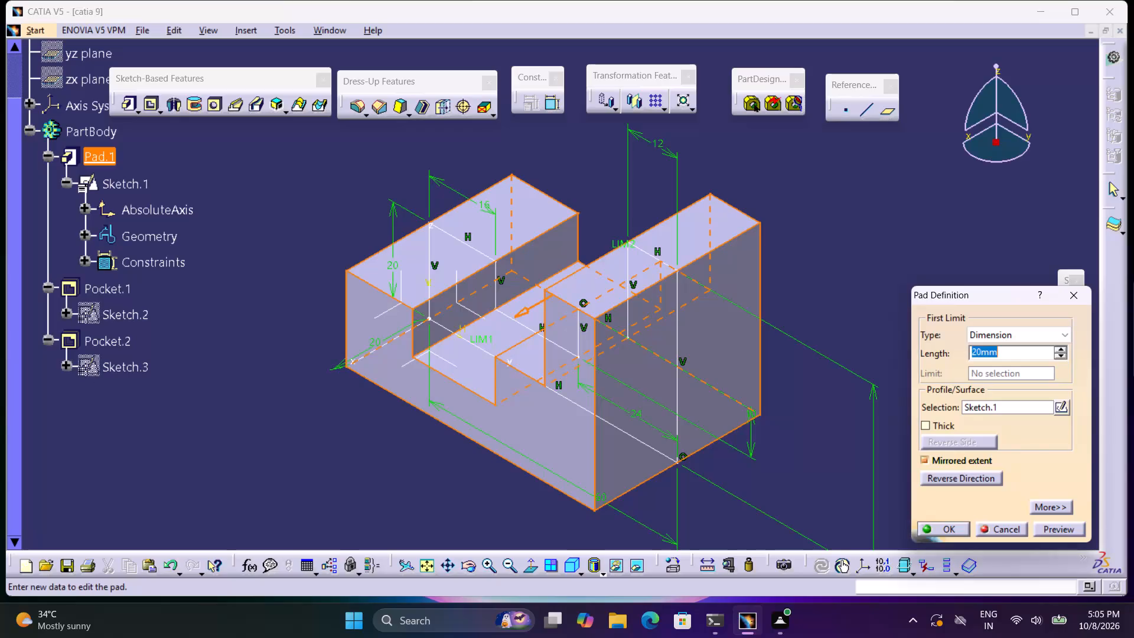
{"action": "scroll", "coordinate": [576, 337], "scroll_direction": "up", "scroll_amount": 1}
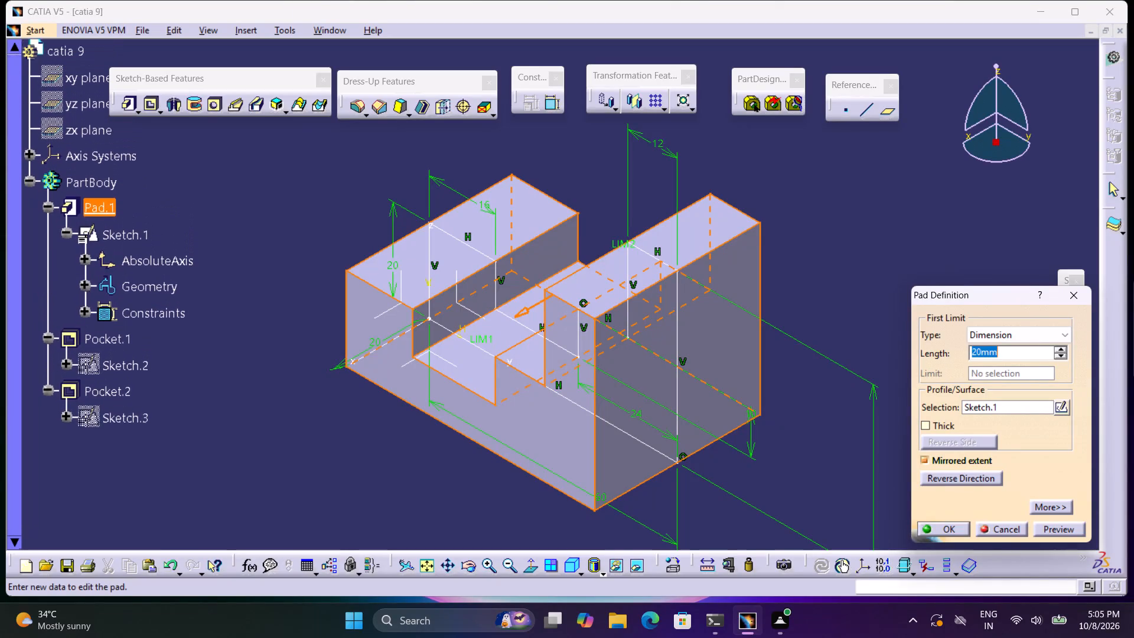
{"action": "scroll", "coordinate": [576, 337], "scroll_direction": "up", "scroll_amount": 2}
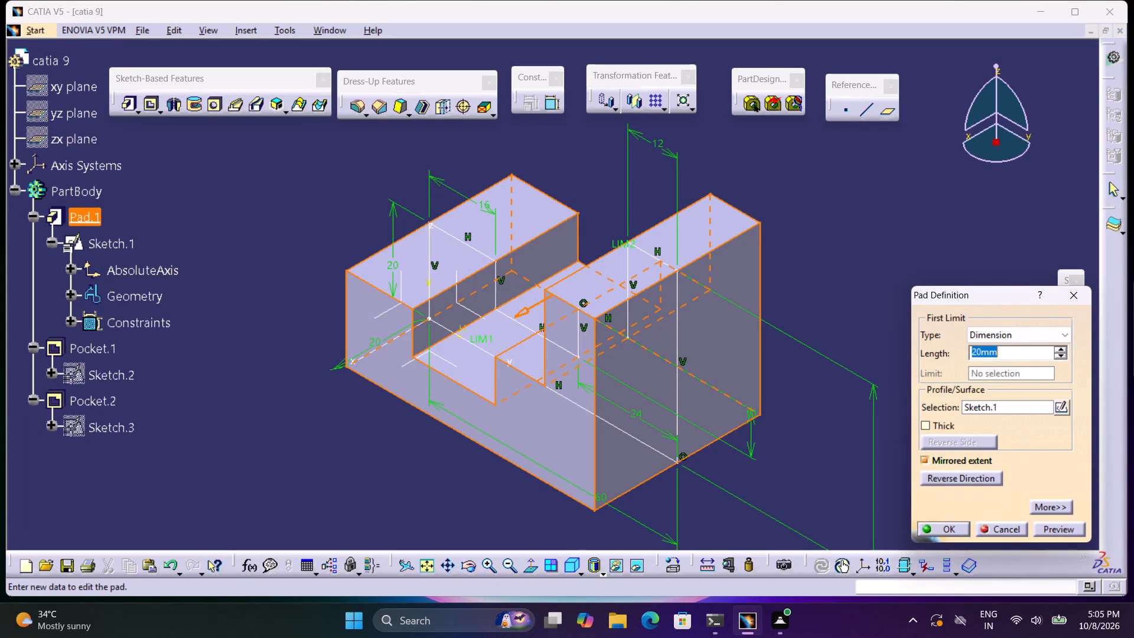
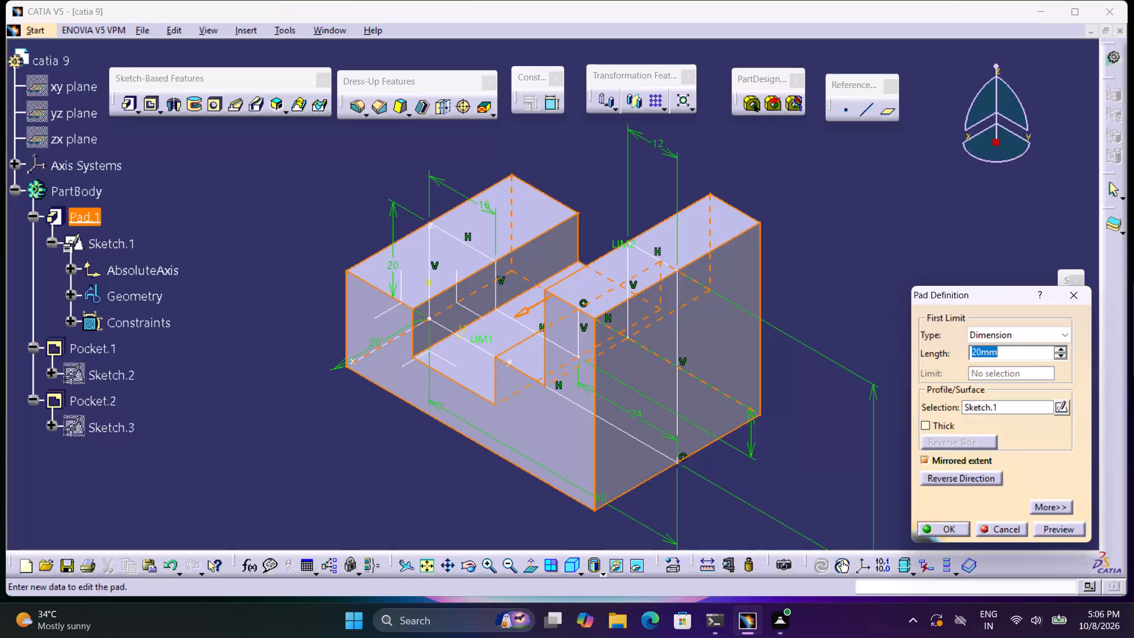
Examine the stepped pad's sketch dimensions and extrusion limits up close while its definition is open.
{"action": "middle_click_drag", "start_coordinate": [523, 425], "coordinate": [519, 442]}
{"action": "scroll", "coordinate": [498, 456], "scroll_direction": "down", "scroll_amount": 1}
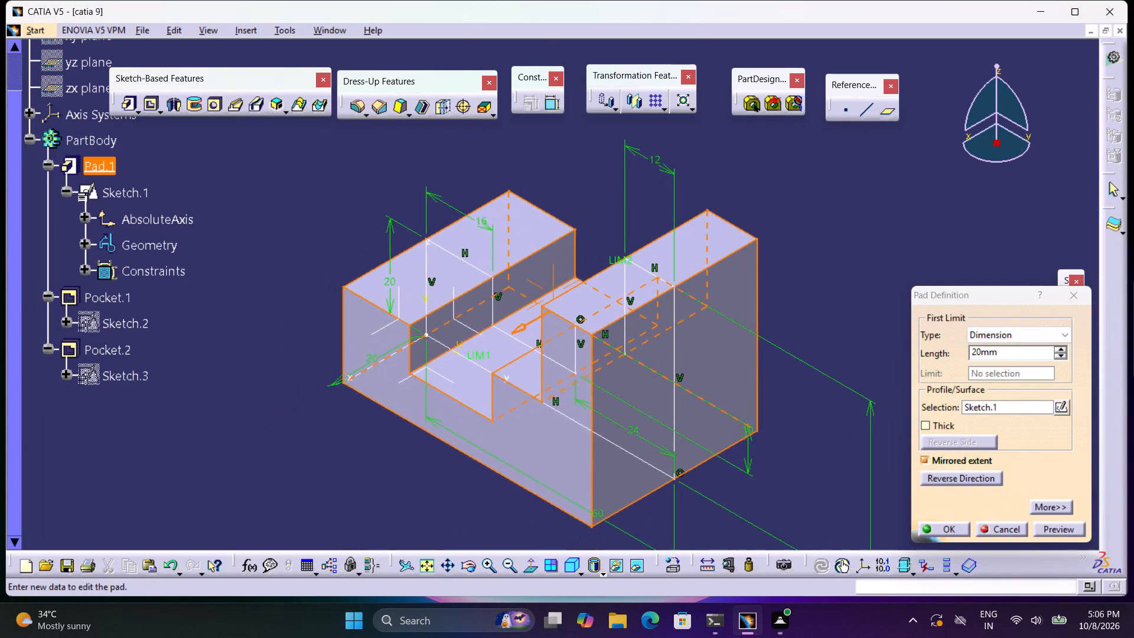
{"action": "middle_click", "coordinate": [519, 442]}
{"action": "middle_click_drag", "start_coordinate": [517, 440], "coordinate": [452, 433]}
{"action": "right_click", "coordinate": [454, 435]}
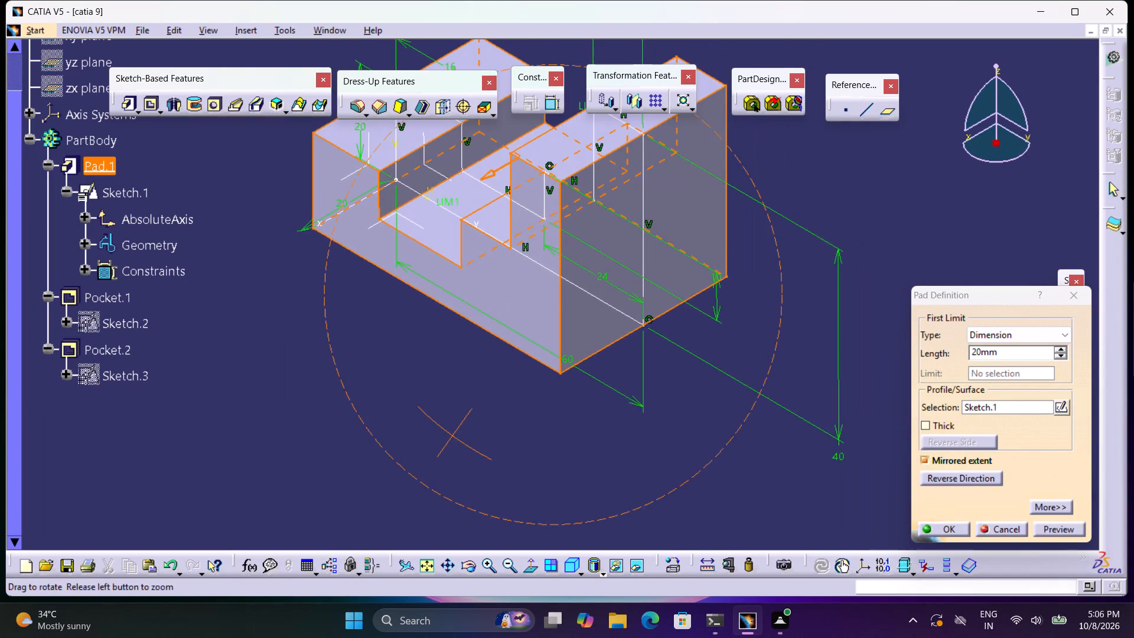
{"action": "middle_click_drag", "start_coordinate": [452, 433], "coordinate": [467, 431]}
{"action": "middle_click_drag", "start_coordinate": [419, 320], "coordinate": [435, 357]}
{"action": "right_click", "coordinate": [450, 455]}
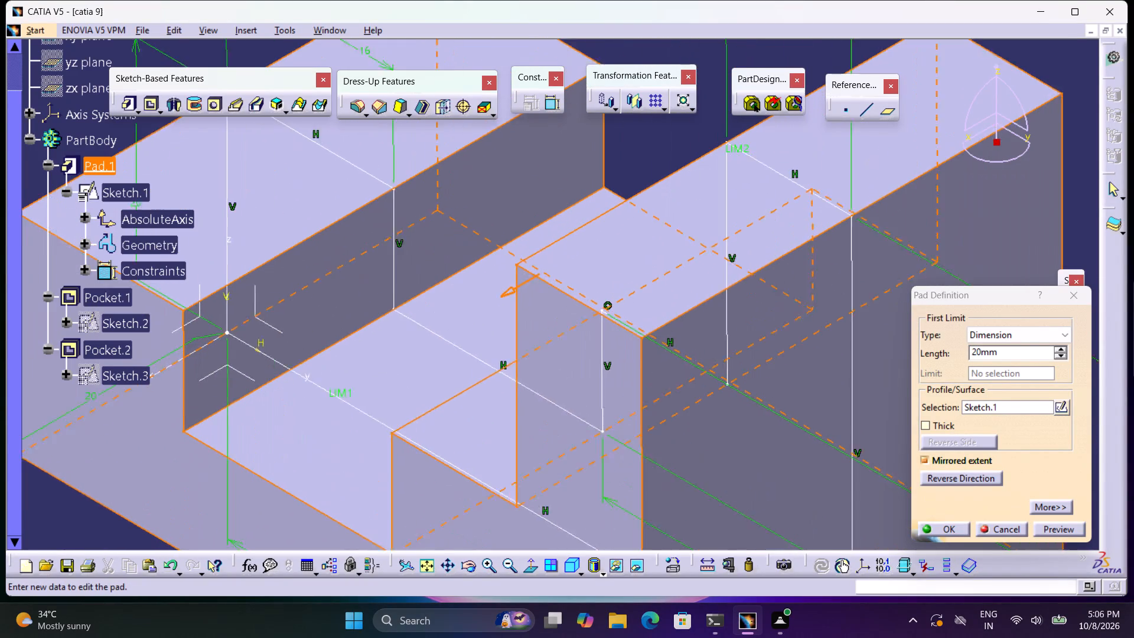
{"action": "middle_click_drag", "start_coordinate": [435, 357], "coordinate": [435, 350]}
{"action": "middle_click_drag", "start_coordinate": [436, 359], "coordinate": [457, 335]}
{"action": "middle_click_drag", "start_coordinate": [460, 337], "coordinate": [475, 429]}
{"action": "right_click", "coordinate": [470, 364]}
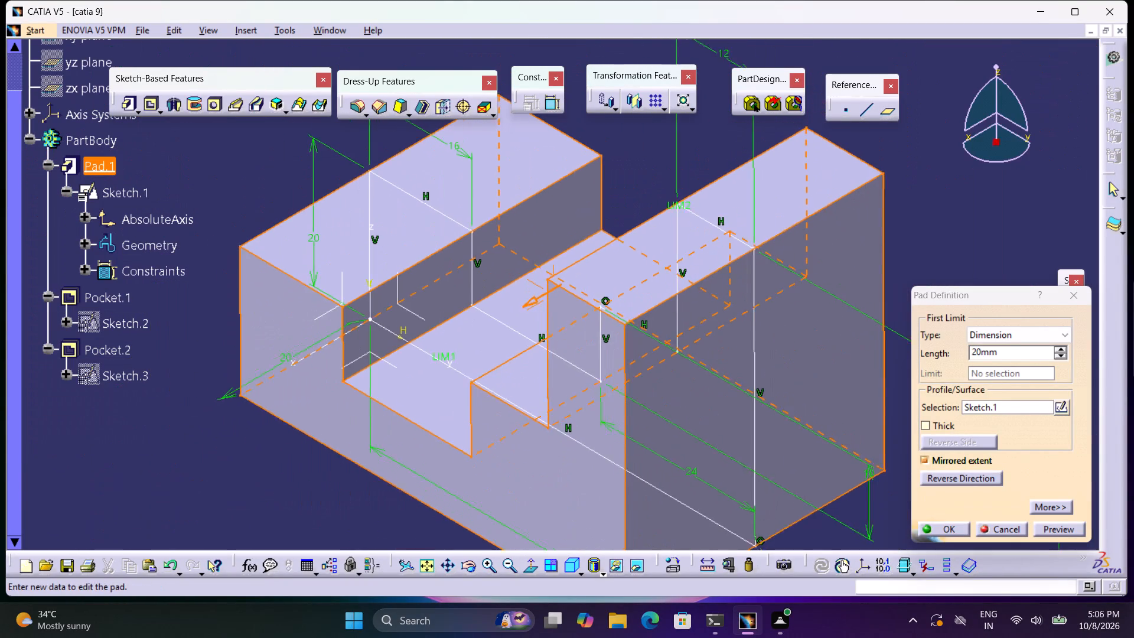
{"action": "middle_click_drag", "start_coordinate": [475, 429], "coordinate": [475, 430]}
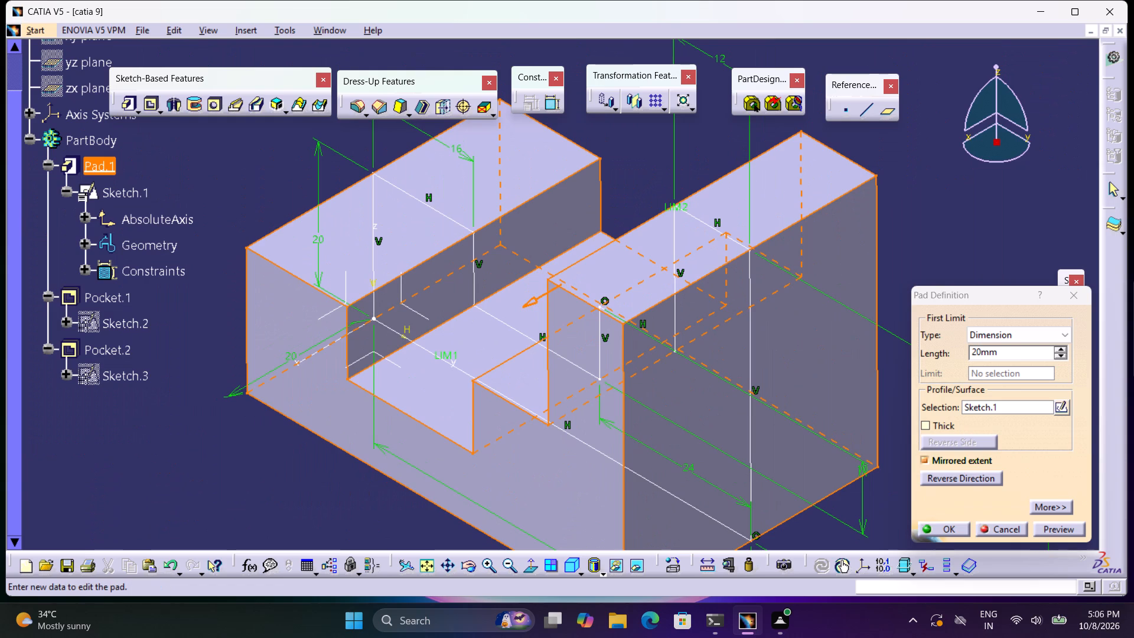
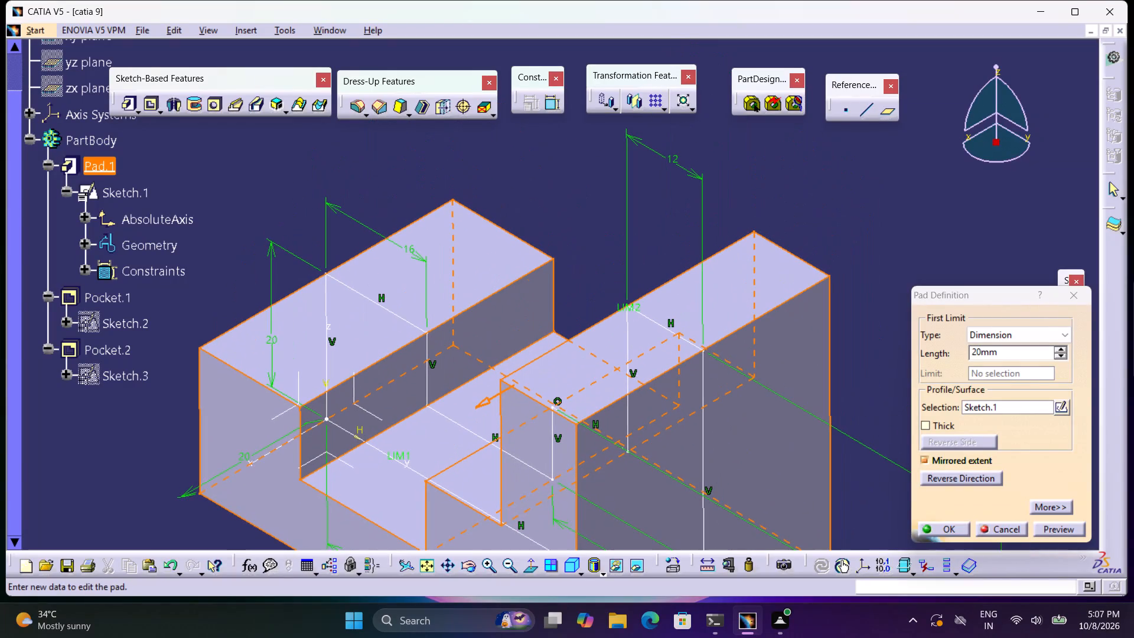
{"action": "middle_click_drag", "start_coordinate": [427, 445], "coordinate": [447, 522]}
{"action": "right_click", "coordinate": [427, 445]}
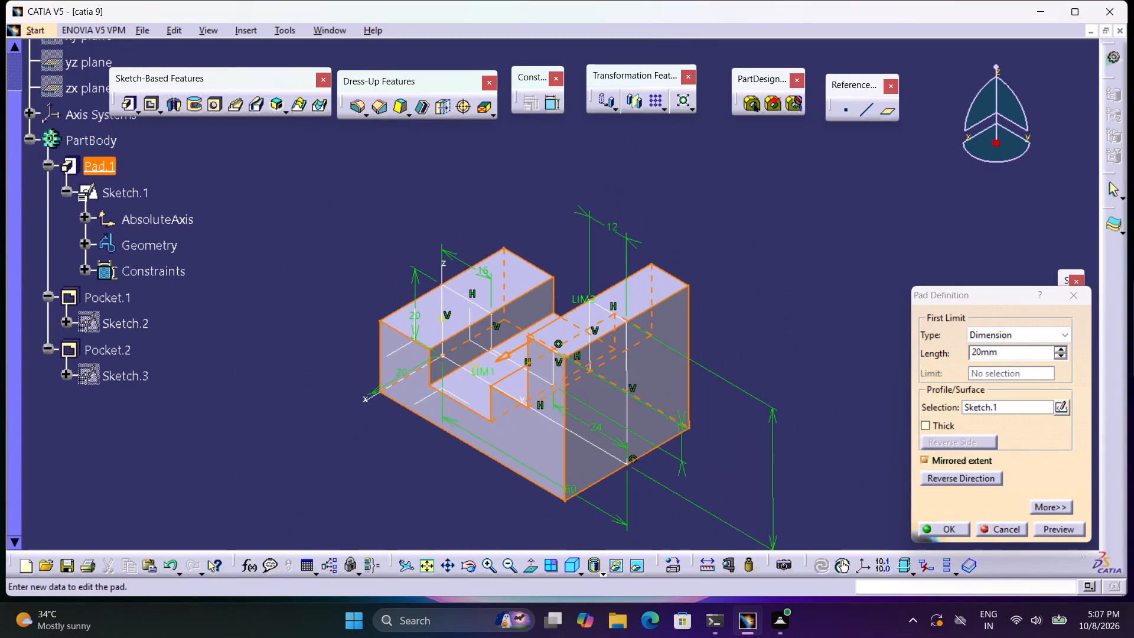
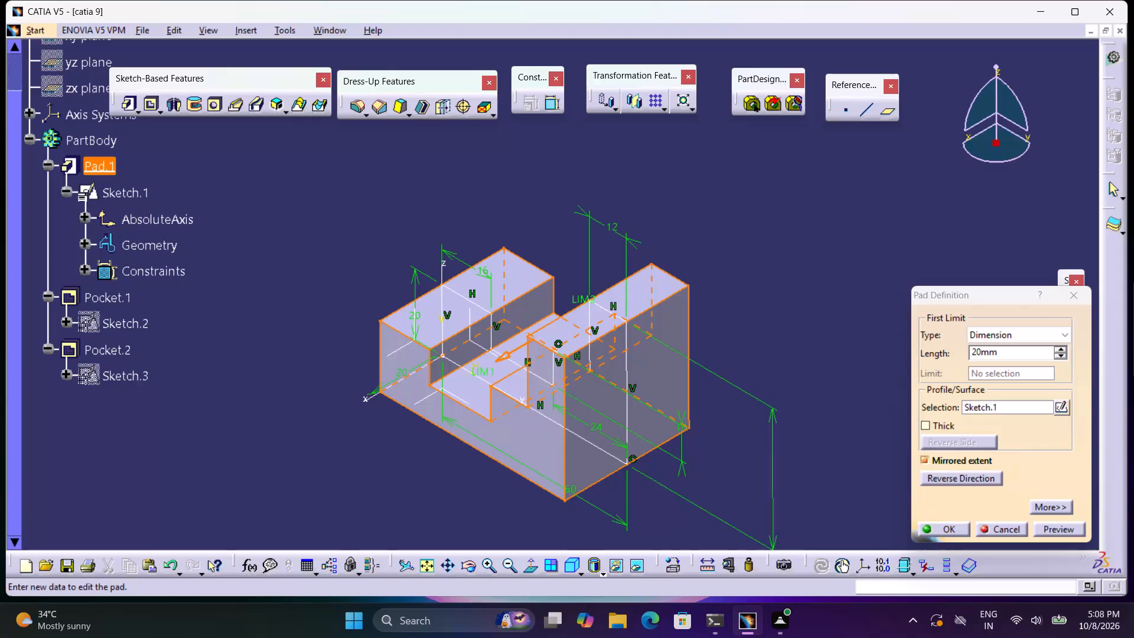
Review the stepped pad's definition with its sketch dimensions, and close it without making changes.
{"action": "middle_click_drag", "start_coordinate": [331, 411], "coordinate": [340, 442]}
{"action": "left_click", "coordinate": [335, 429]}
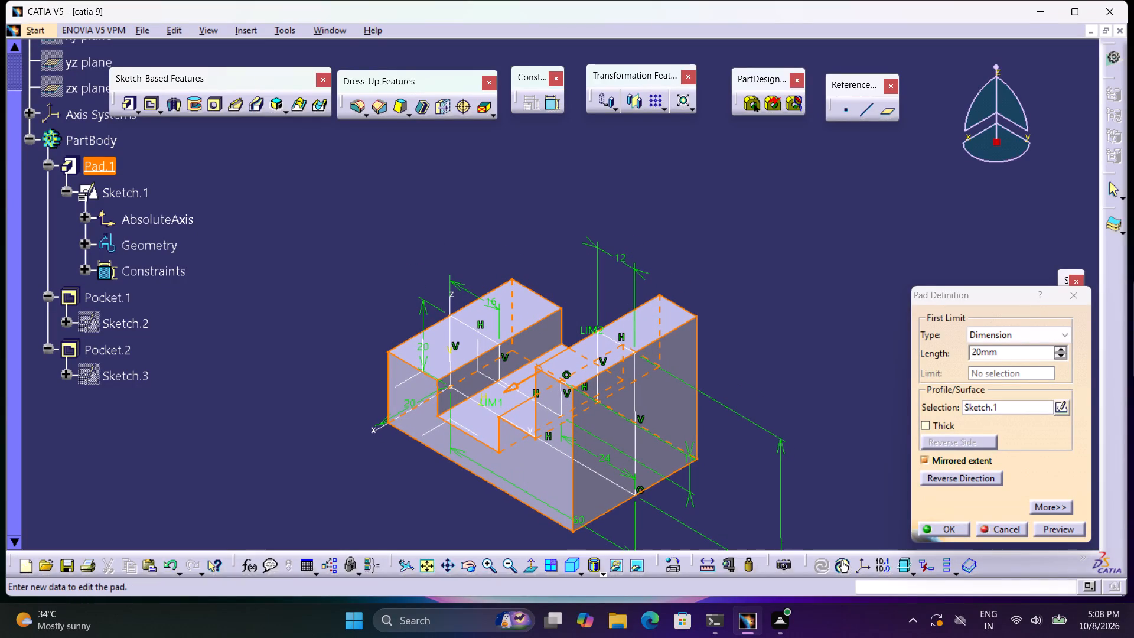
{"action": "left_click", "coordinate": [989, 529]}
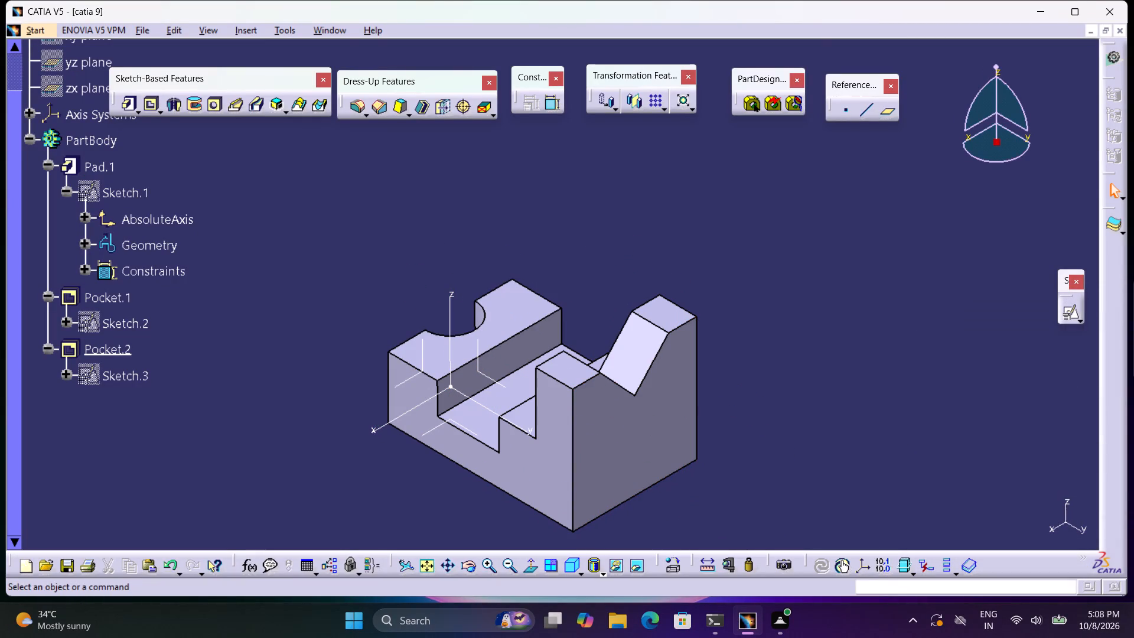
Examine the finished part from several angles, including its stepped profile, V pocket and semicircular notch.
{"action": "scroll", "coordinate": [261, 252], "scroll_direction": "up", "scroll_amount": 1}
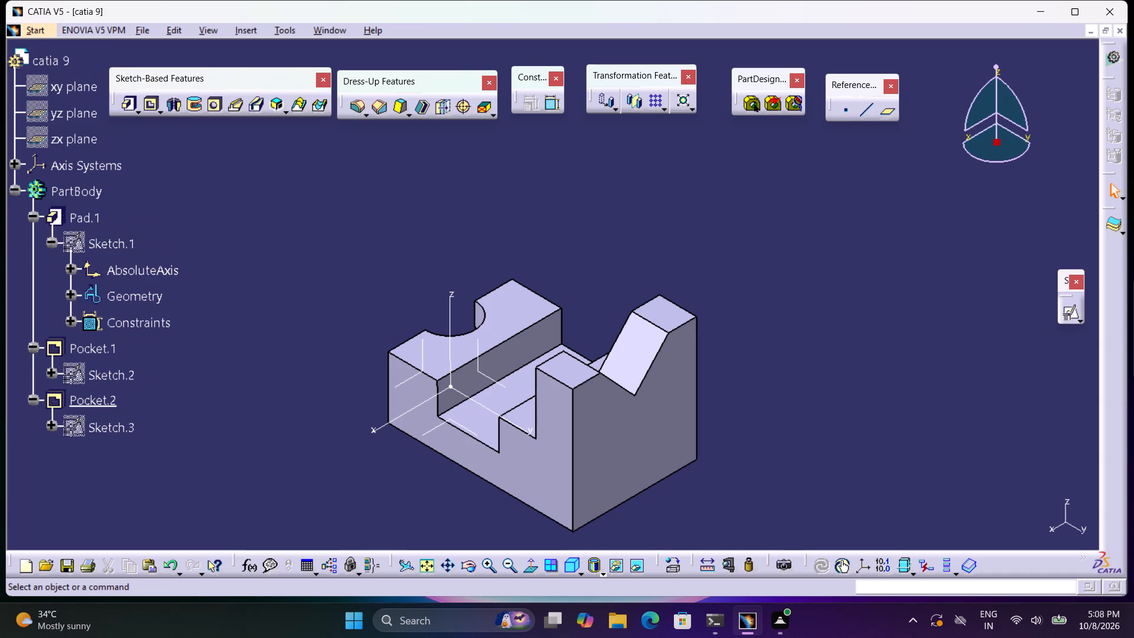
{"action": "middle_click_drag", "start_coordinate": [291, 368], "coordinate": [292, 393]}
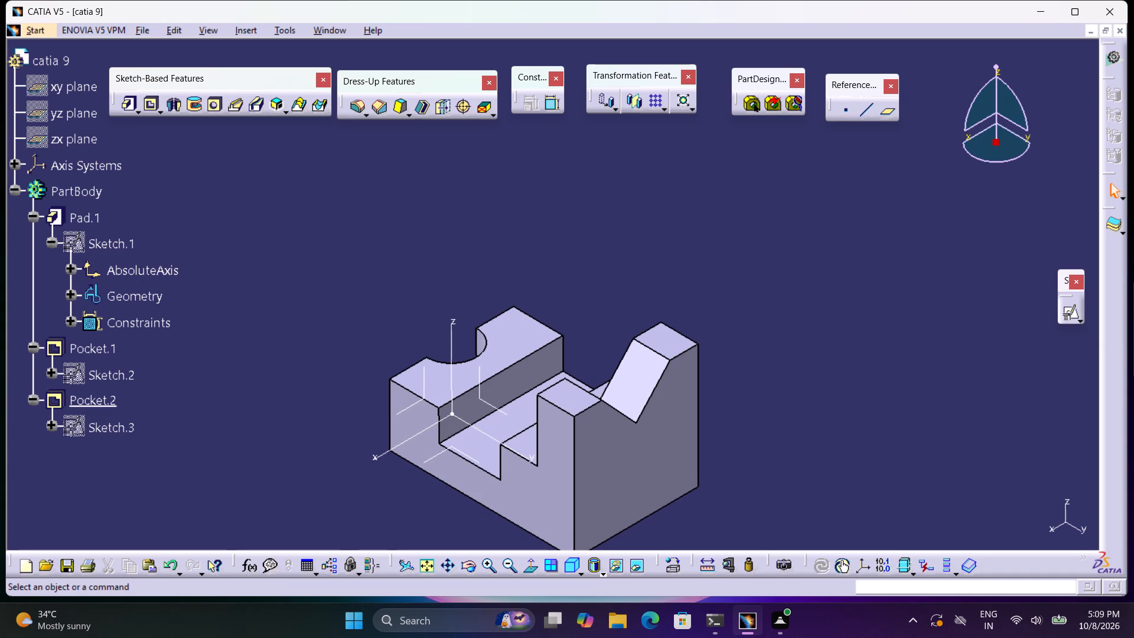
{"action": "middle_click_drag", "start_coordinate": [410, 388], "coordinate": [361, 410]}
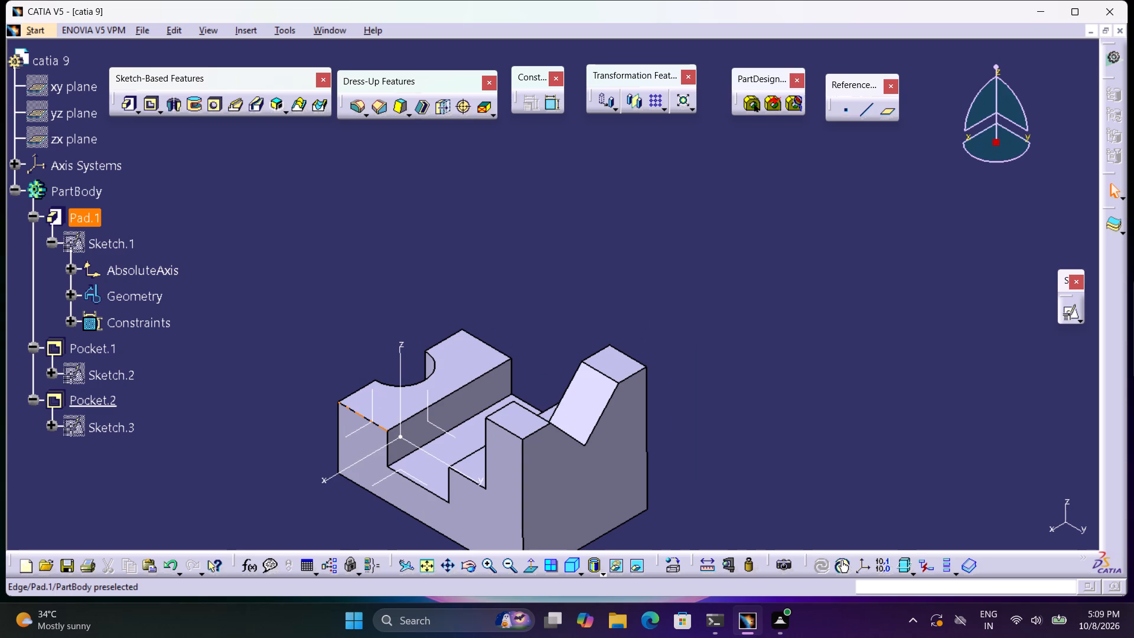
{"action": "middle_click_drag", "start_coordinate": [573, 258], "coordinate": [564, 253]}
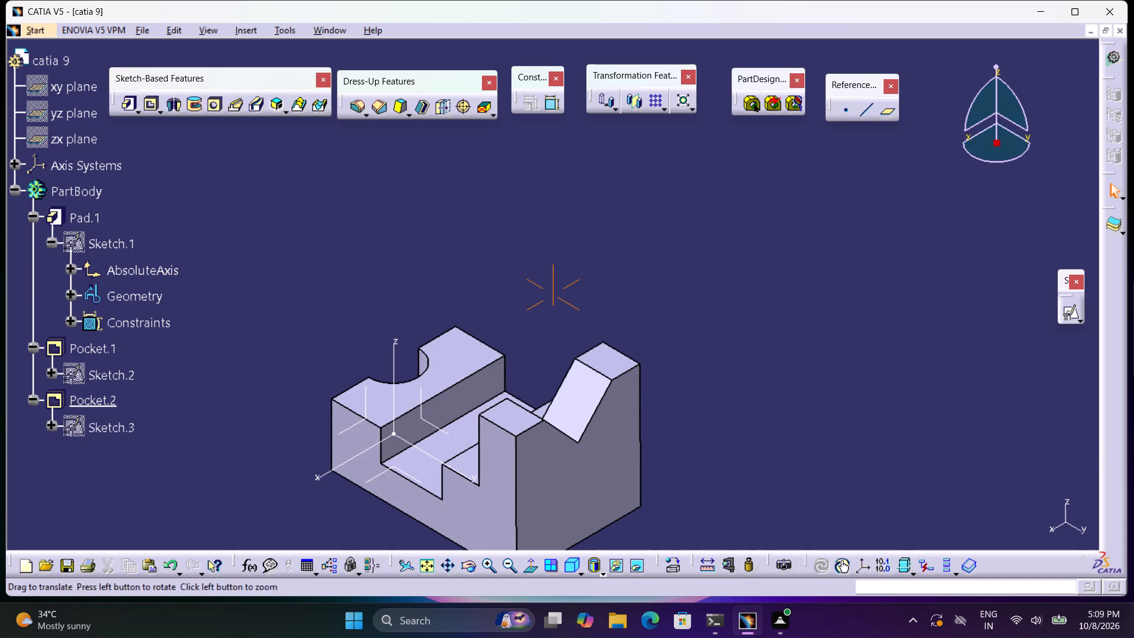
{"action": "middle_click_drag", "start_coordinate": [564, 253], "coordinate": [569, 299]}
{"action": "right_click", "coordinate": [562, 253]}
{"action": "middle_click_drag", "start_coordinate": [327, 449], "coordinate": [330, 450]}
{"action": "right_click", "coordinate": [330, 450]}
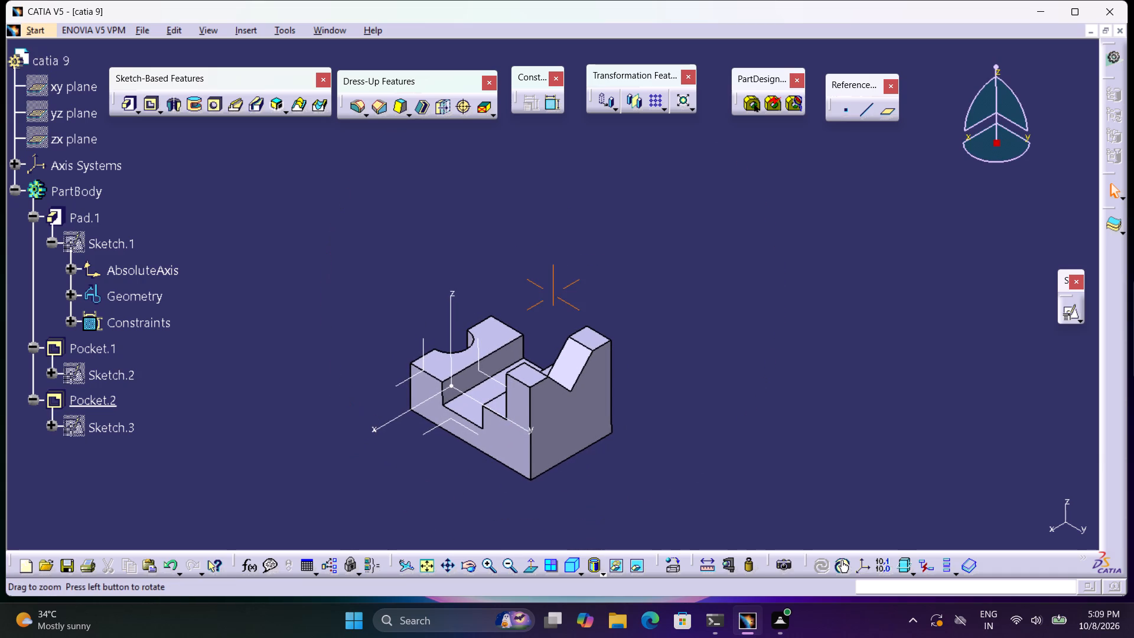
{"action": "middle_click_drag", "start_coordinate": [330, 450], "coordinate": [548, 451]}
{"action": "right_click", "coordinate": [330, 450]}
{"action": "right_click_drag", "start_coordinate": [357, 451], "coordinate": [426, 435]}
{"action": "right_click_drag", "start_coordinate": [442, 434], "coordinate": [548, 451]}
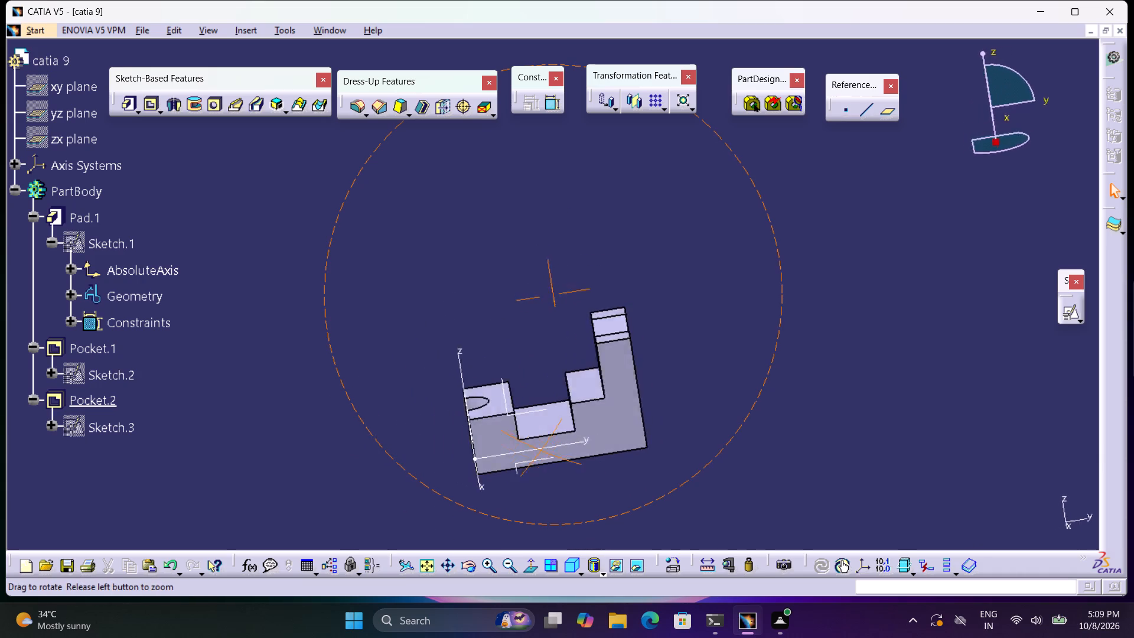
{"action": "right_click_drag", "start_coordinate": [548, 451], "coordinate": [729, 261]}
{"action": "middle_click_drag", "start_coordinate": [548, 451], "coordinate": [742, 278]}
{"action": "middle_click_drag", "start_coordinate": [705, 434], "coordinate": [702, 433]}
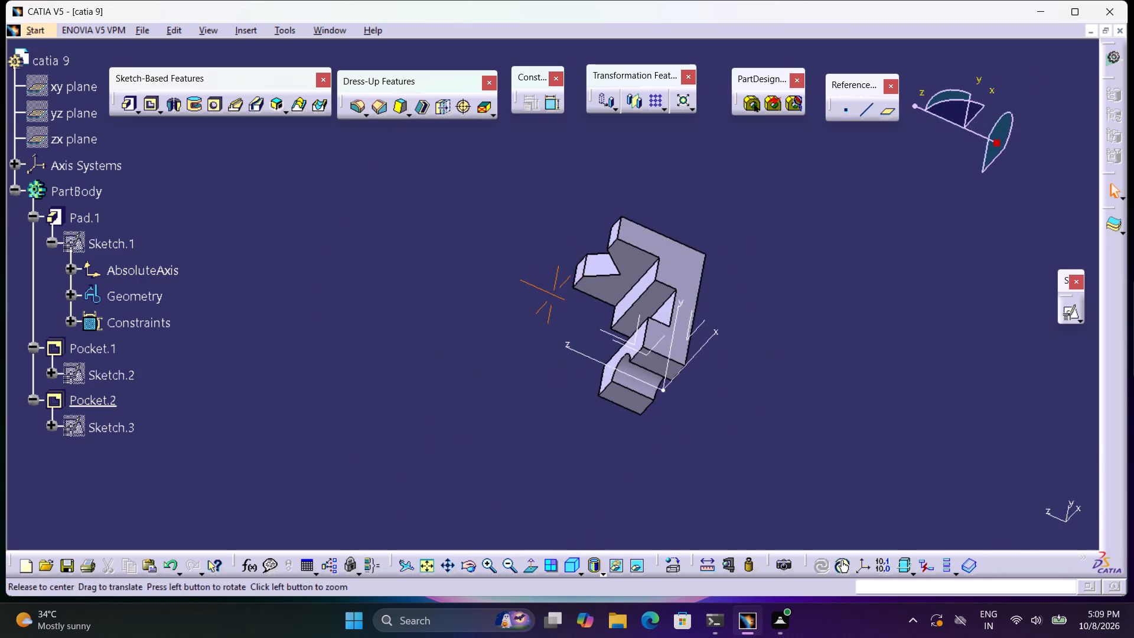
{"action": "middle_click_drag", "start_coordinate": [702, 433], "coordinate": [428, 363]}
{"action": "right_click_drag", "start_coordinate": [597, 437], "coordinate": [428, 363]}
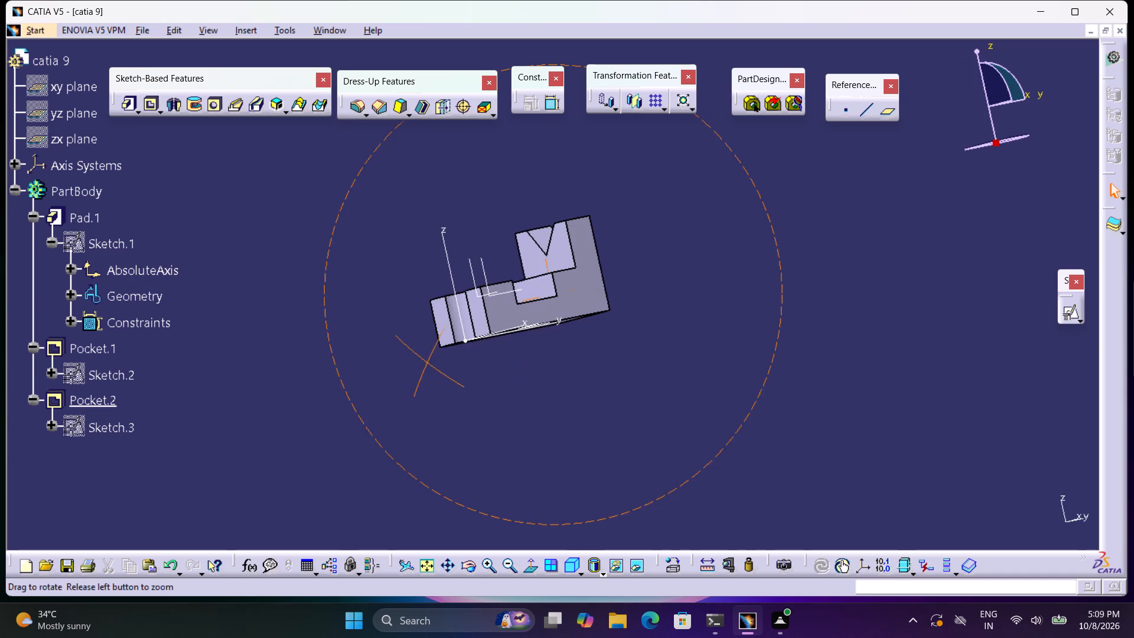
{"action": "middle_click_drag", "start_coordinate": [428, 363], "coordinate": [467, 333]}
{"action": "right_click", "coordinate": [465, 333]}
{"action": "middle_click_drag", "start_coordinate": [584, 349], "coordinate": [606, 471]}
{"action": "right_click_drag", "start_coordinate": [591, 408], "coordinate": [606, 471]}
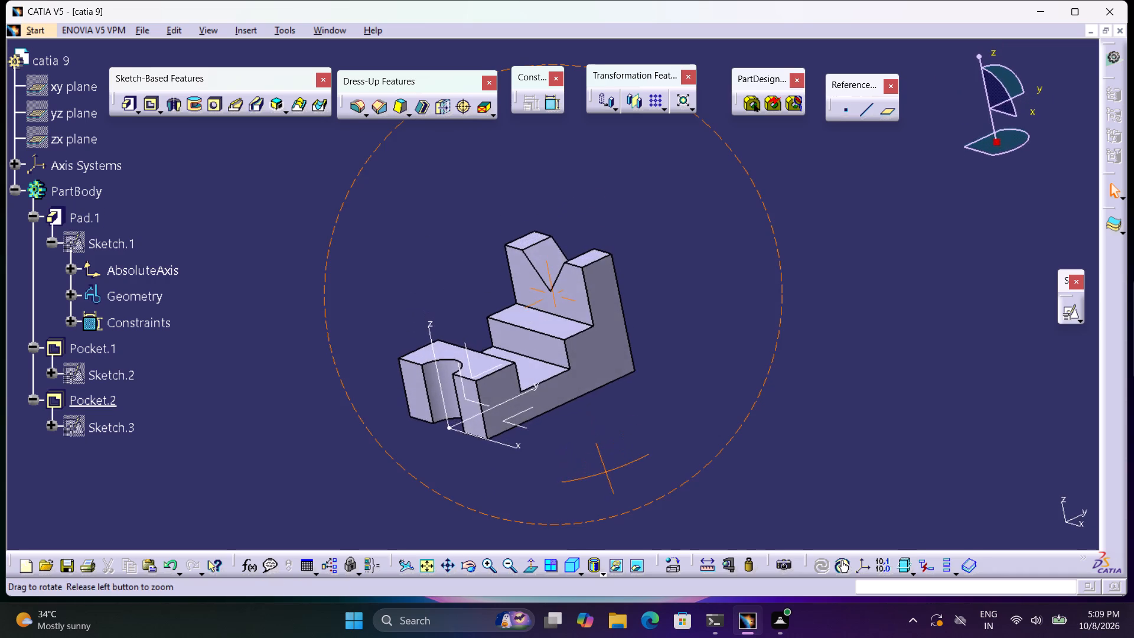
{"action": "right_click_drag", "start_coordinate": [606, 471], "coordinate": [578, 493]}
{"action": "middle_click_drag", "start_coordinate": [606, 471], "coordinate": [576, 490]}
{"action": "middle_click_drag", "start_coordinate": [647, 386], "coordinate": [686, 353]}
{"action": "right_click_drag", "start_coordinate": [681, 360], "coordinate": [686, 353]}
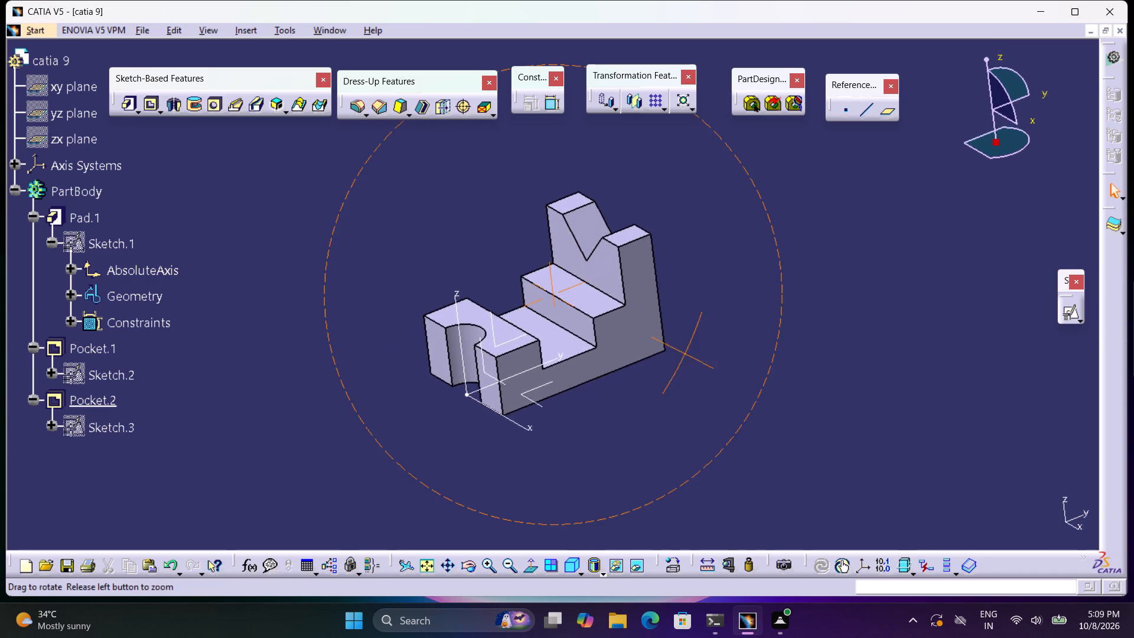
{"action": "right_click_drag", "start_coordinate": [686, 353], "coordinate": [734, 316]}
{"action": "middle_click_drag", "start_coordinate": [686, 353], "coordinate": [736, 315]}
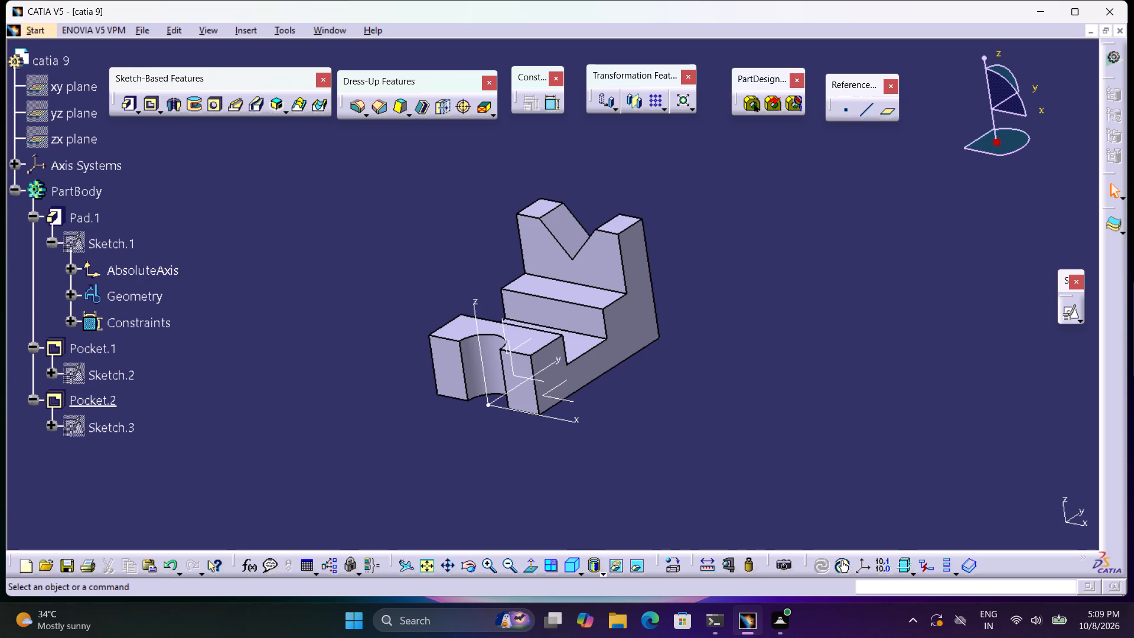
{"action": "middle_click_drag", "start_coordinate": [737, 321], "coordinate": [726, 361]}
{"action": "middle_click", "coordinate": [726, 361]}
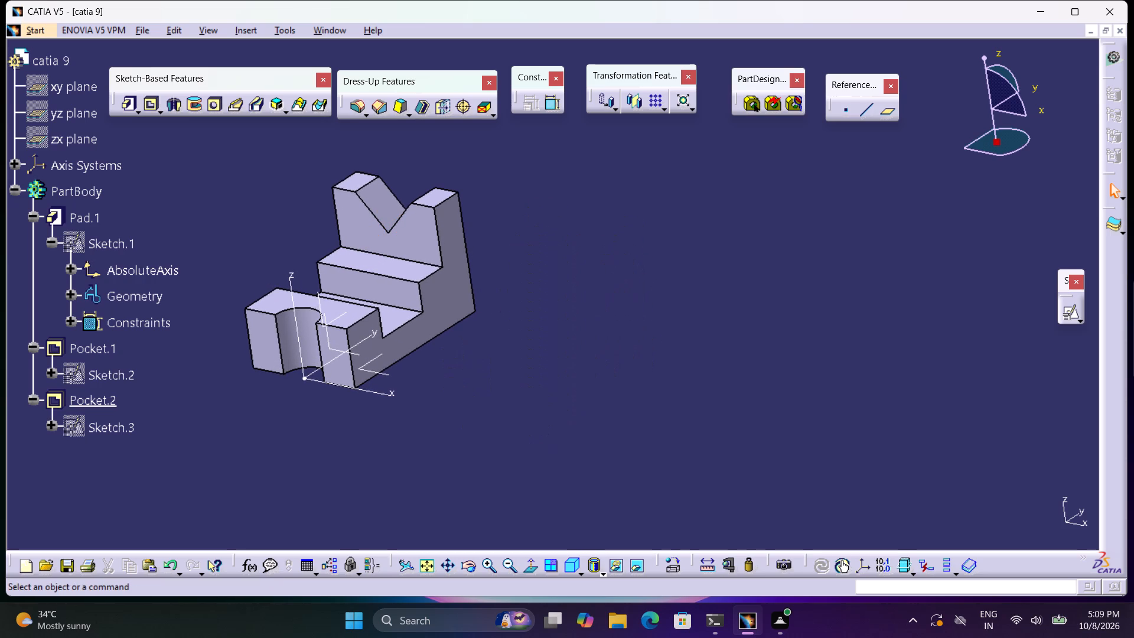
{"action": "middle_click_drag", "start_coordinate": [727, 373], "coordinate": [731, 395]}
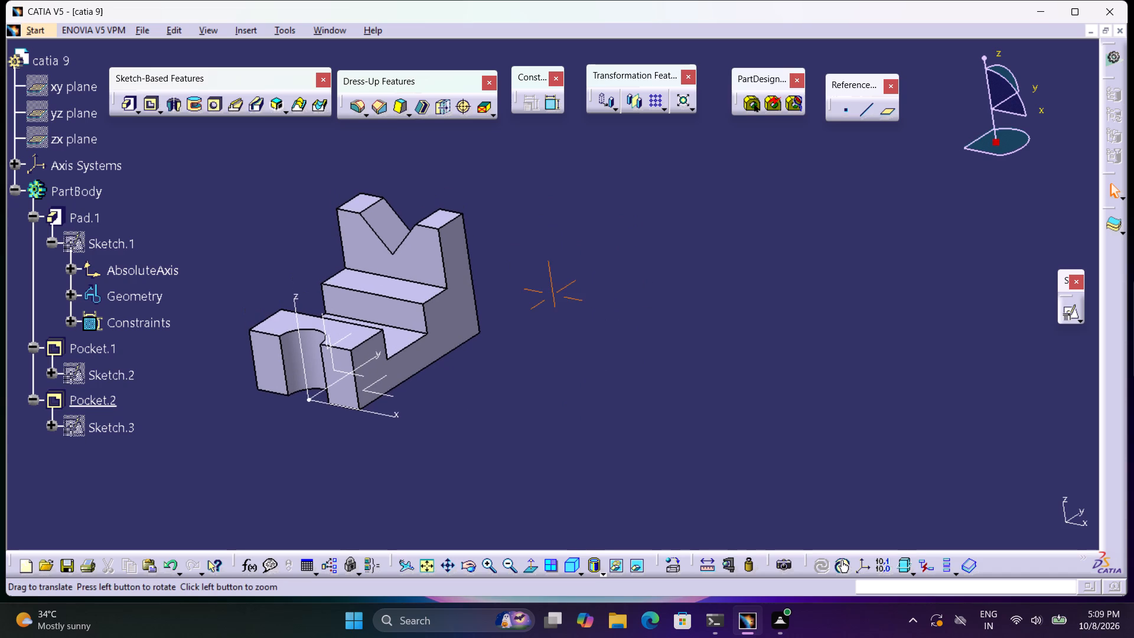
{"action": "middle_click_drag", "start_coordinate": [559, 409], "coordinate": [622, 433]}
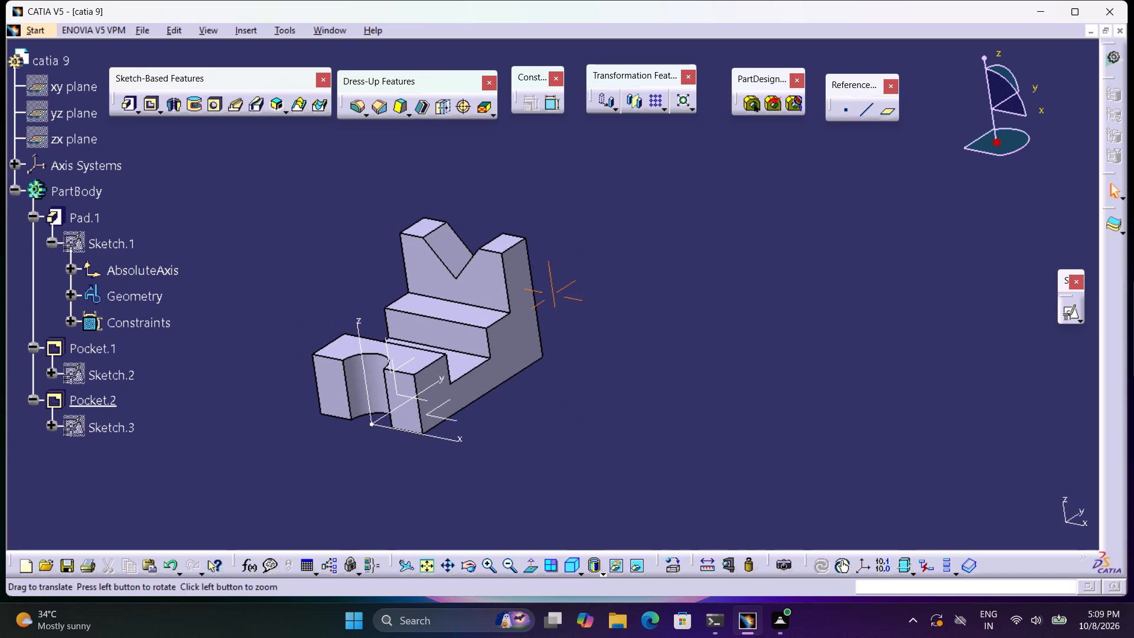
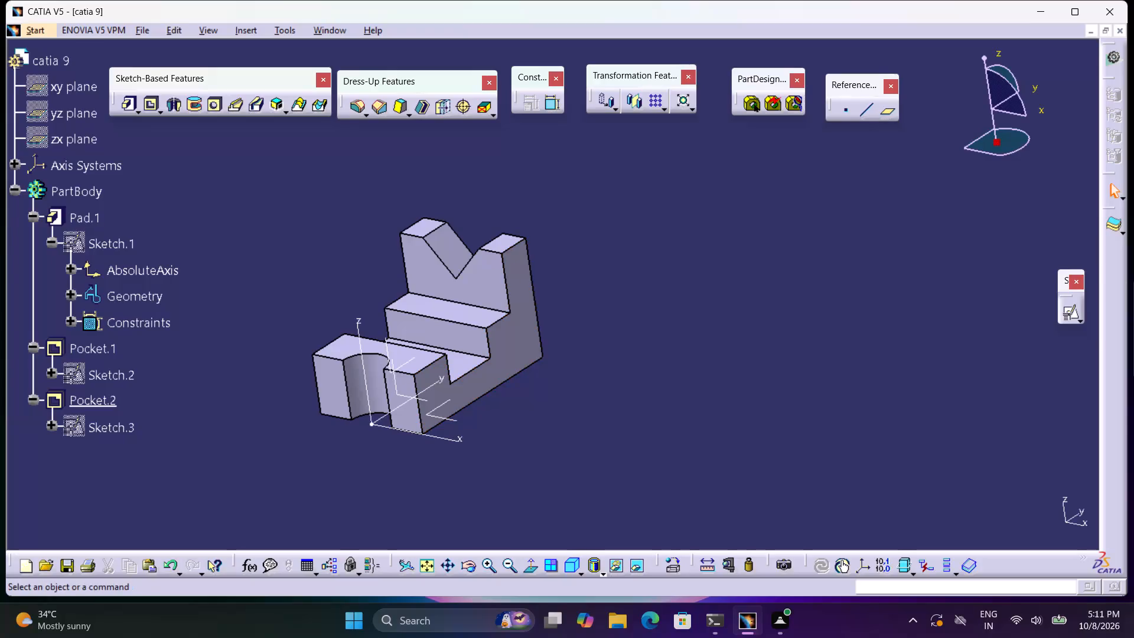
Inspect the finished part up close and from the side, covering the stepped profile, V pocket and semicircular notch.
{"action": "middle_click_drag", "start_coordinate": [600, 461], "coordinate": [565, 514]}
{"action": "scroll", "coordinate": [597, 463], "scroll_direction": "down", "scroll_amount": 1}
{"action": "right_click_drag", "start_coordinate": [573, 490], "coordinate": [565, 512]}
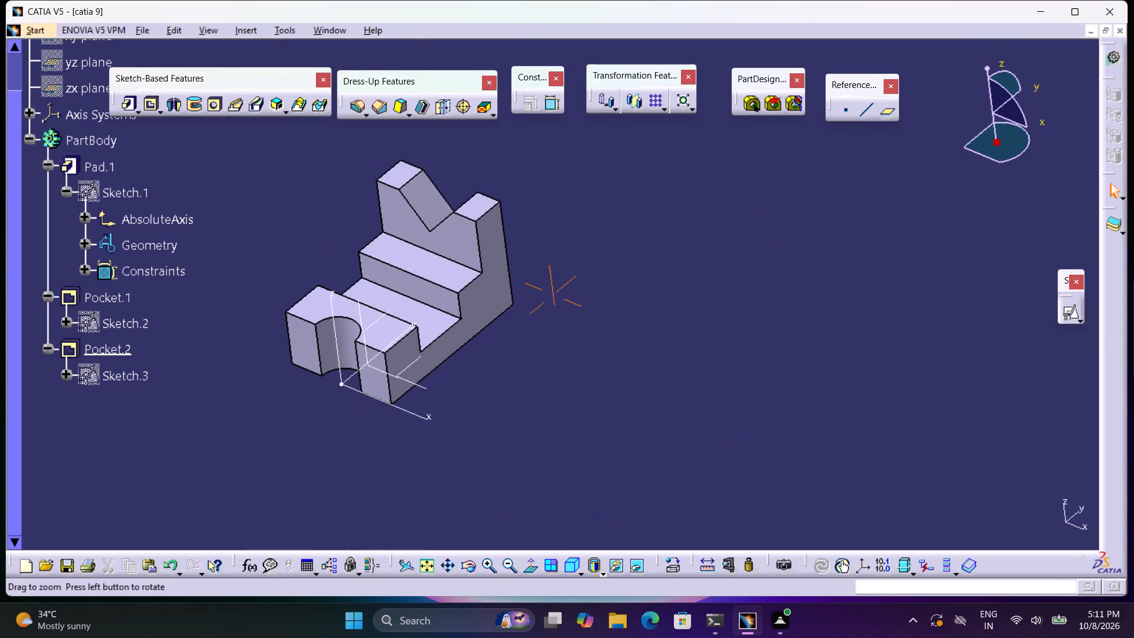
{"action": "middle_click_drag", "start_coordinate": [565, 514], "coordinate": [579, 465]}
{"action": "middle_click_drag", "start_coordinate": [598, 454], "coordinate": [712, 482]}
{"action": "right_click_drag", "start_coordinate": [715, 488], "coordinate": [712, 482]}
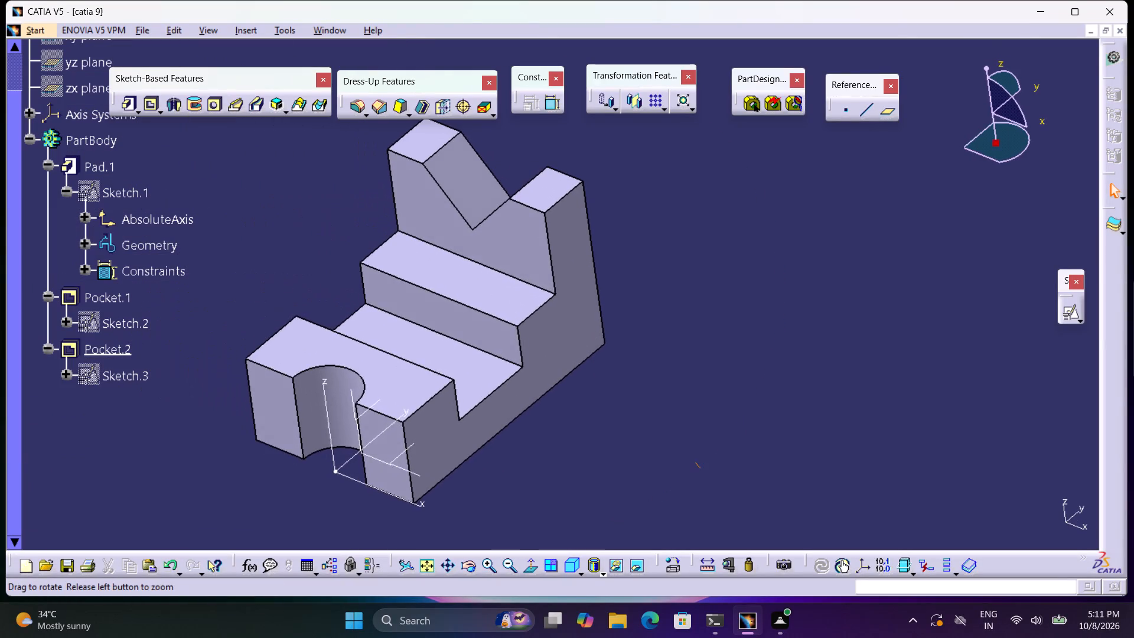
{"action": "right_click_drag", "start_coordinate": [712, 482], "coordinate": [654, 489]}
{"action": "middle_click_drag", "start_coordinate": [712, 482], "coordinate": [654, 486]}
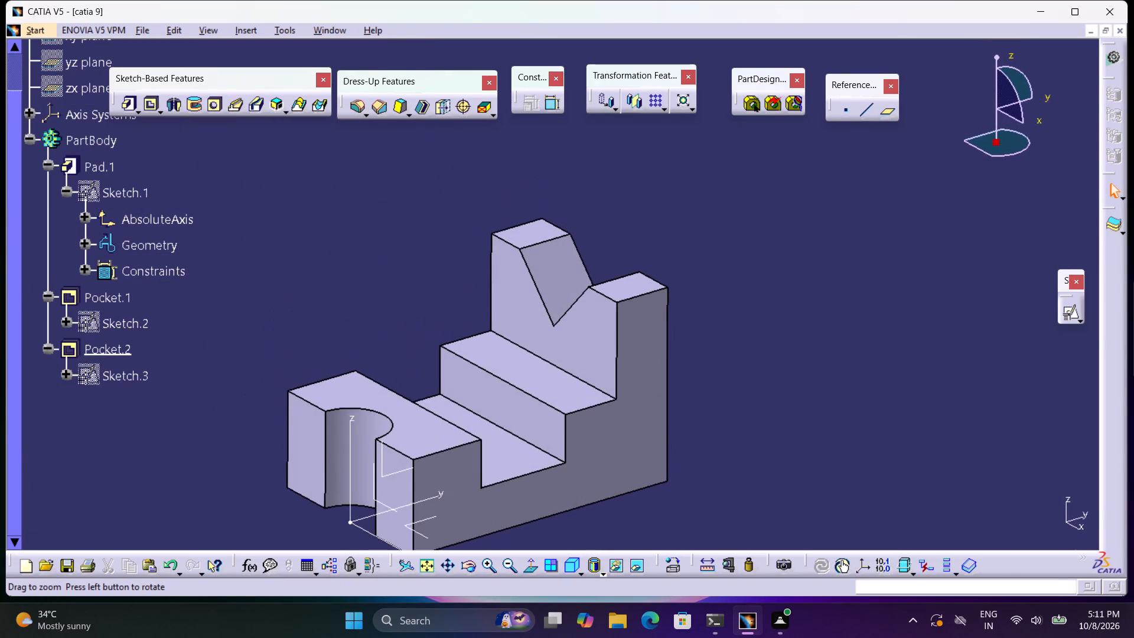
{"action": "middle_click_drag", "start_coordinate": [654, 486], "coordinate": [712, 484]}
{"action": "right_click_drag", "start_coordinate": [692, 492], "coordinate": [712, 484]}
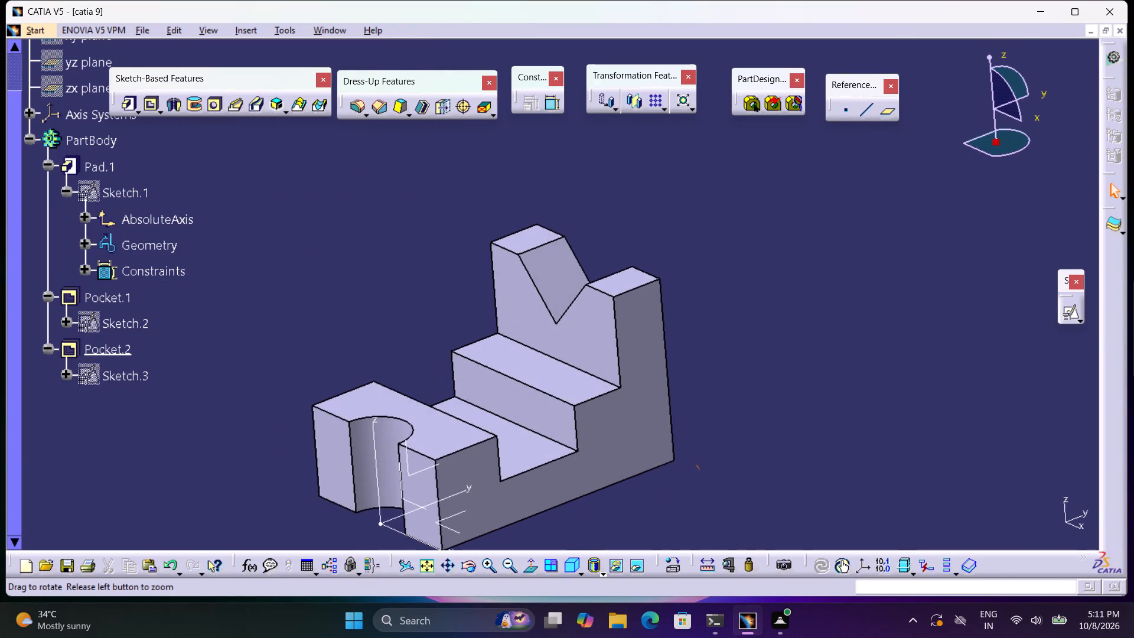
{"action": "right_click_drag", "start_coordinate": [712, 484], "coordinate": [686, 470]}
{"action": "middle_click_drag", "start_coordinate": [712, 484], "coordinate": [686, 471]}
{"action": "middle_click_drag", "start_coordinate": [686, 472], "coordinate": [700, 361]}
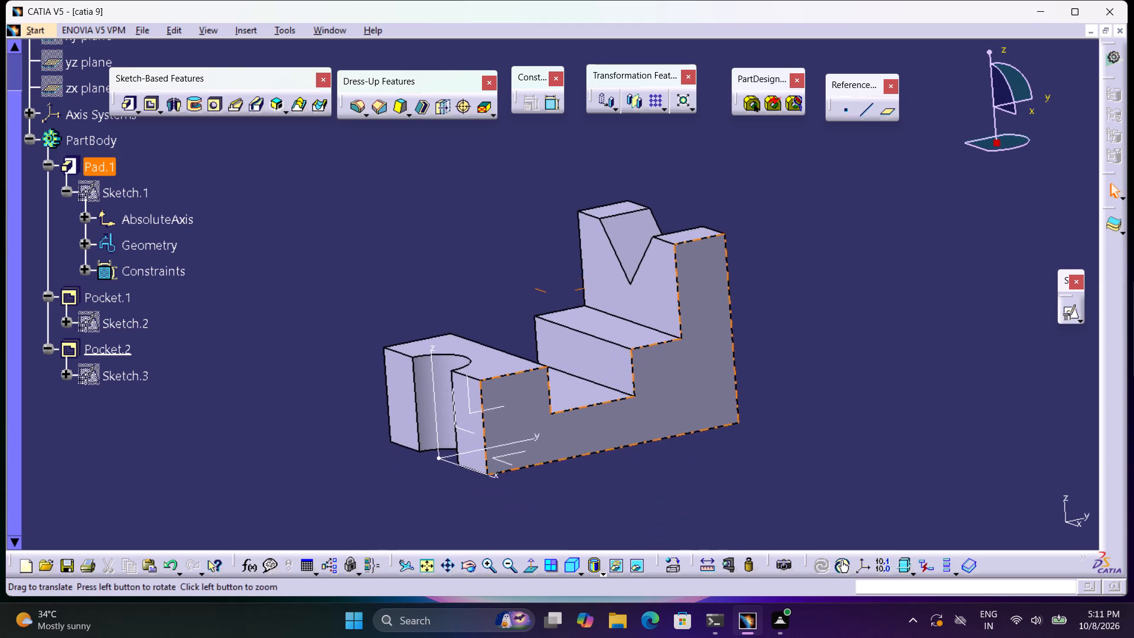
{"action": "middle_click_drag", "start_coordinate": [728, 446], "coordinate": [719, 504]}
{"action": "right_click_drag", "start_coordinate": [716, 472], "coordinate": [719, 504]}
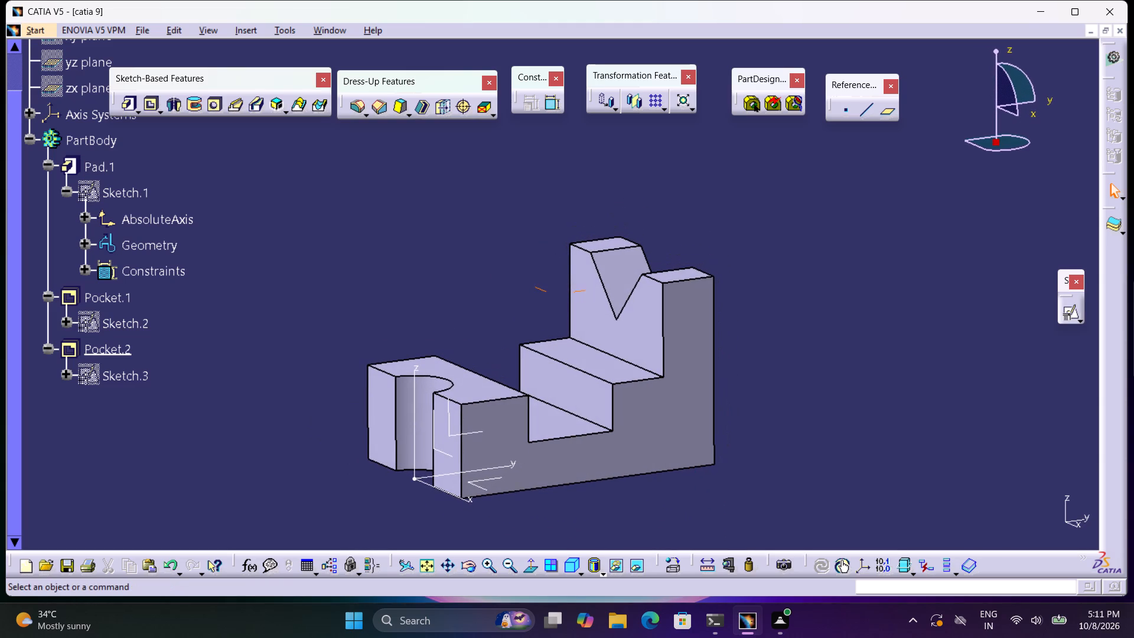
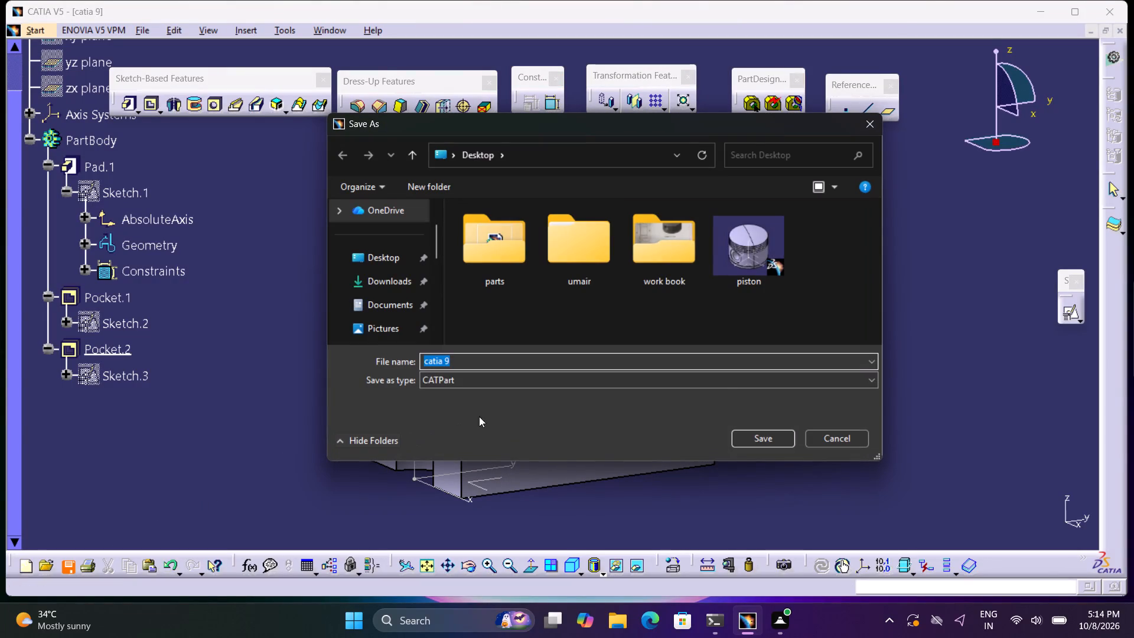
Save the part to the Desktop as catia 9 in CATPart format.
{"action": "left_click", "coordinate": [395, 255]}
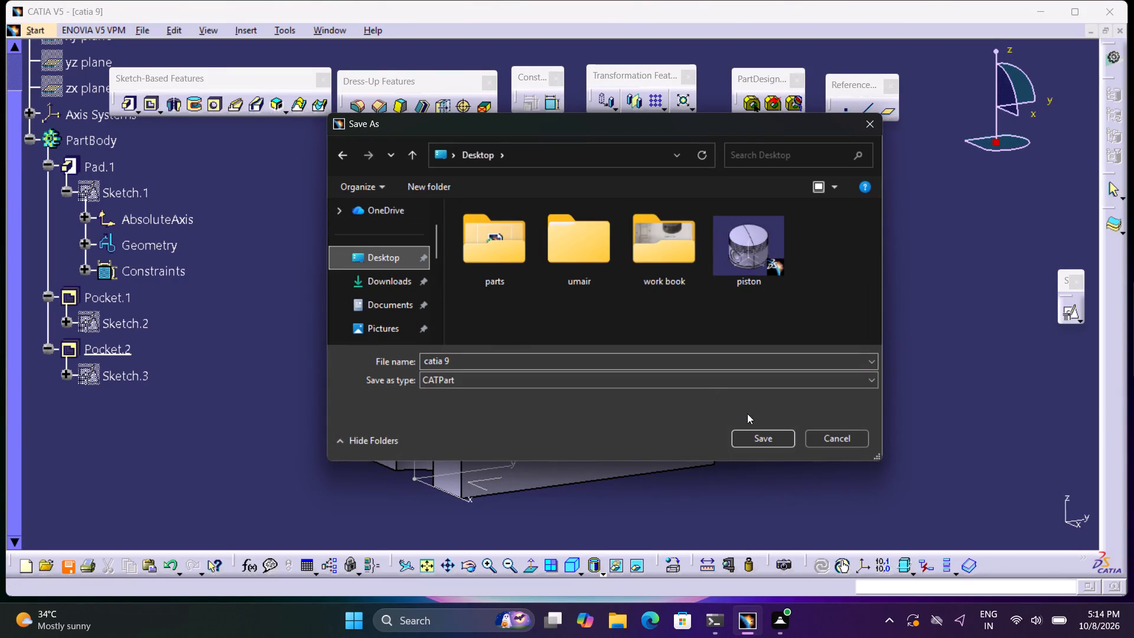
{"action": "left_click", "coordinate": [762, 436]}
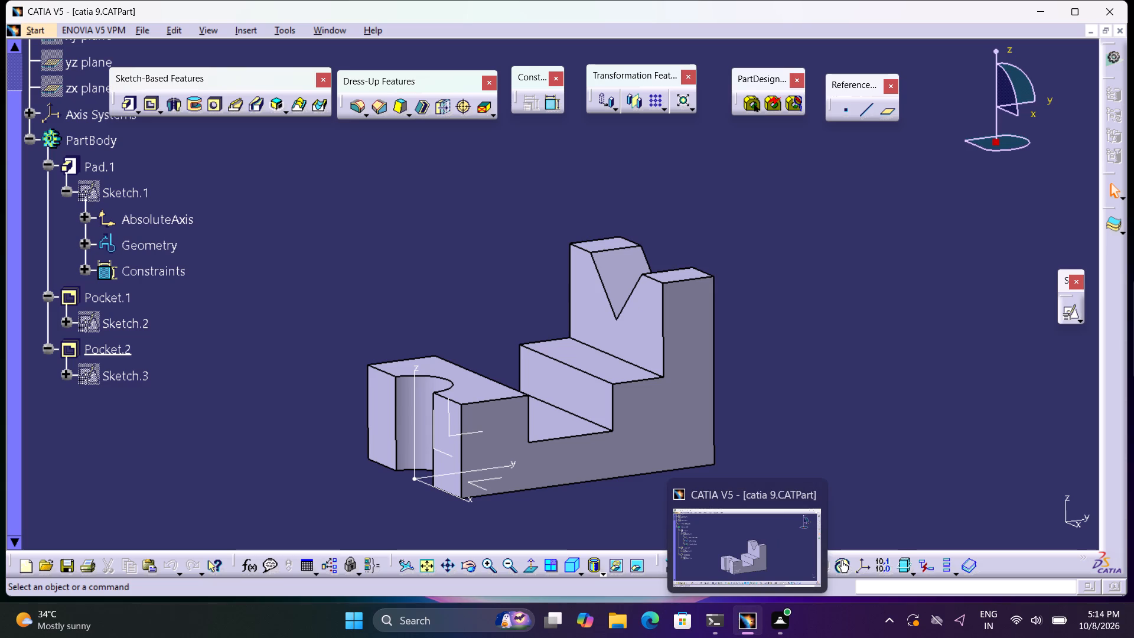
Print the whole document with Microsoft Print to PDF on A4 ISO portrait, saving the output on the Desktop as catia 9.
{"action": "key", "text": "ctrl+p"}
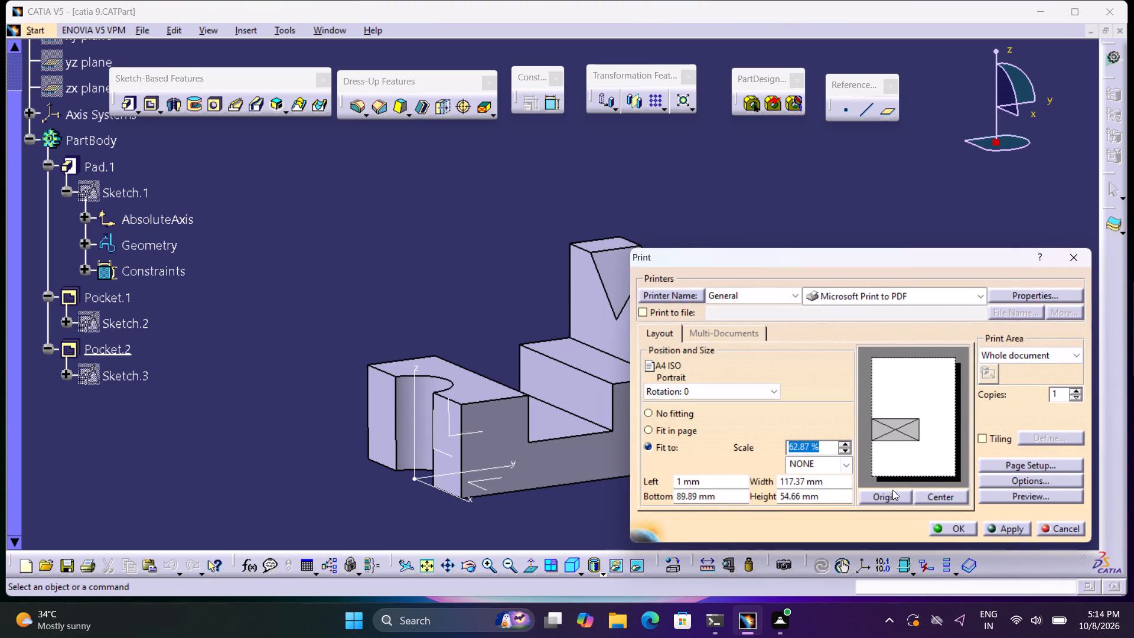
{"action": "left_click", "coordinate": [1012, 463]}
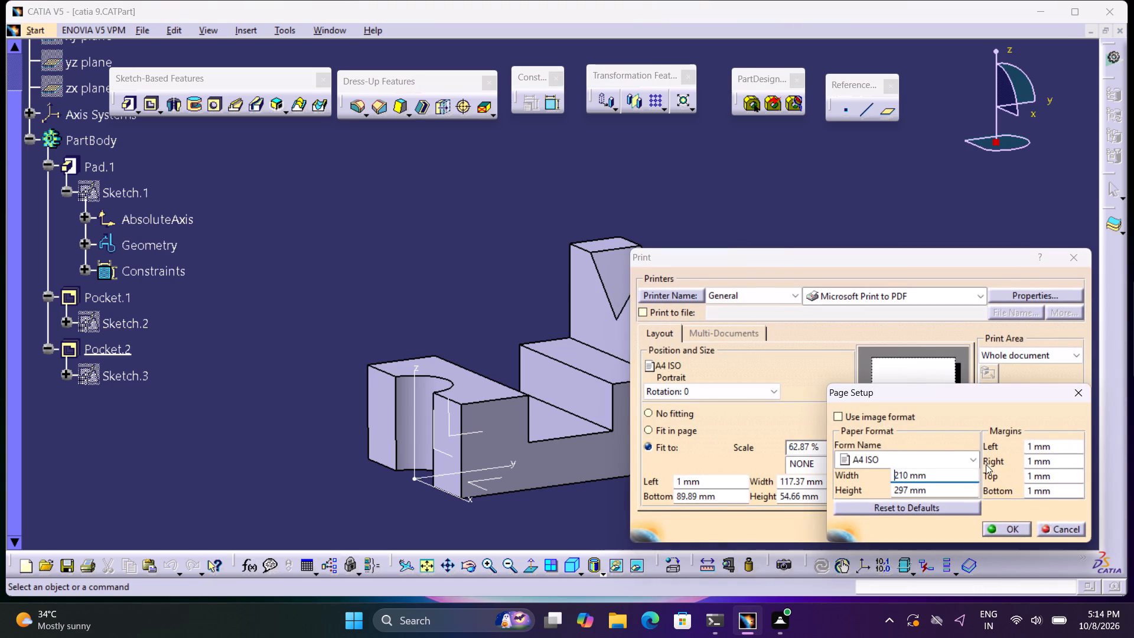
{"action": "left_click", "coordinate": [998, 529]}
{"action": "left_click", "coordinate": [1004, 530]}
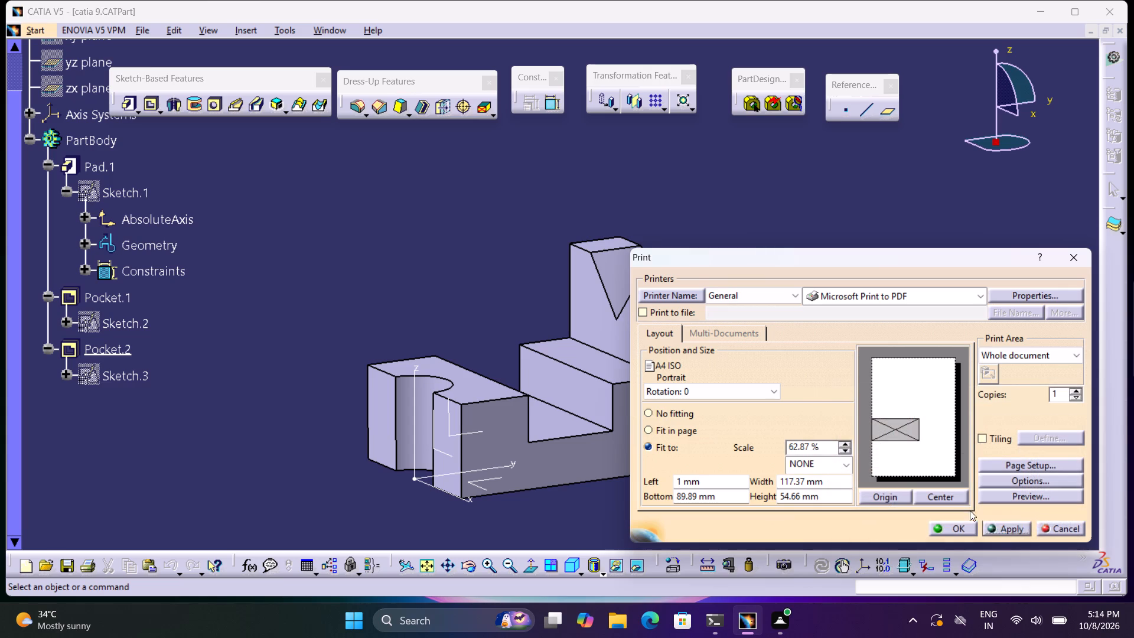
{"action": "left_click", "coordinate": [624, 351]}
{"action": "left_click", "coordinate": [724, 457]}
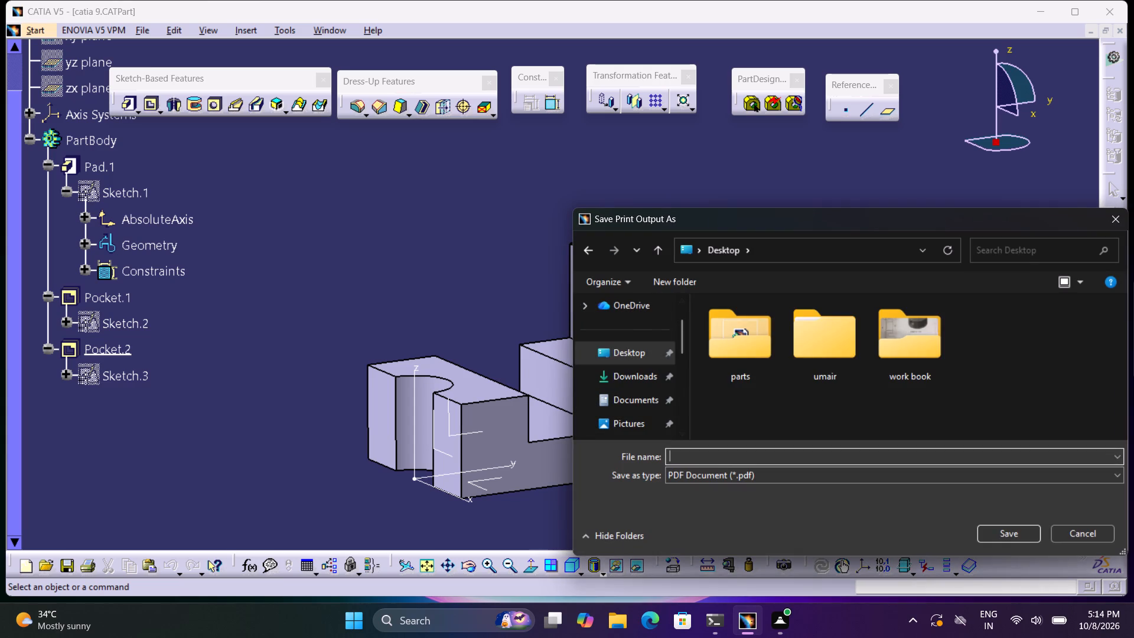
{"action": "type", "text": "catia"}
{"action": "key", "text": "space"}
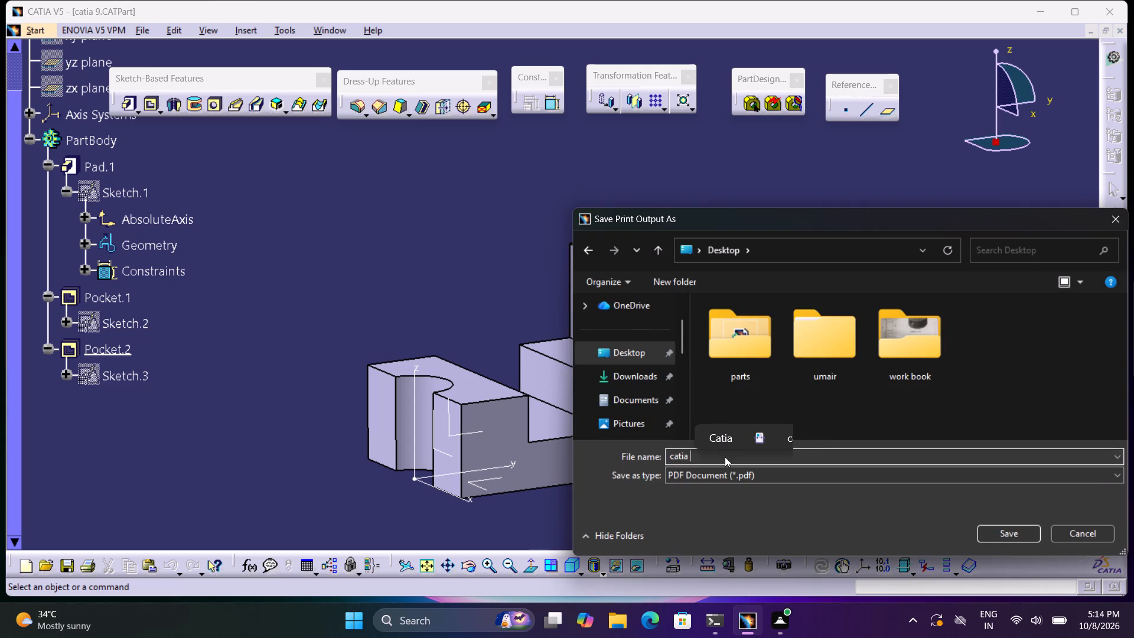
{"action": "key", "text": "9"}
{"action": "left_click", "coordinate": [1014, 533]}
{"action": "left_click", "coordinate": [969, 529]}
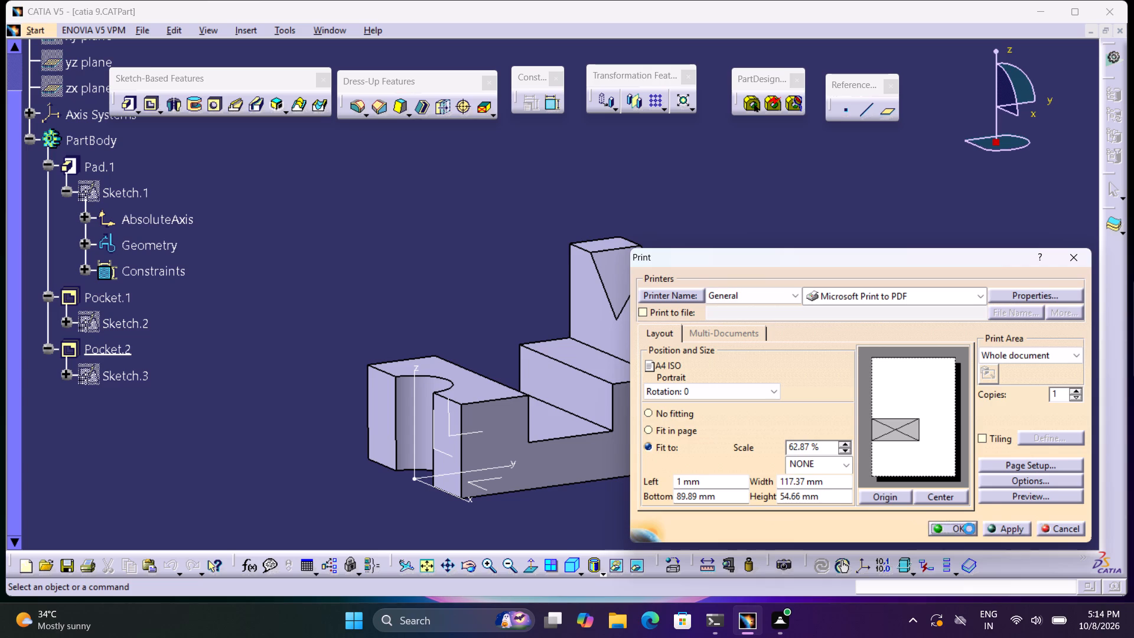
{"action": "left_click", "coordinate": [1058, 530]}
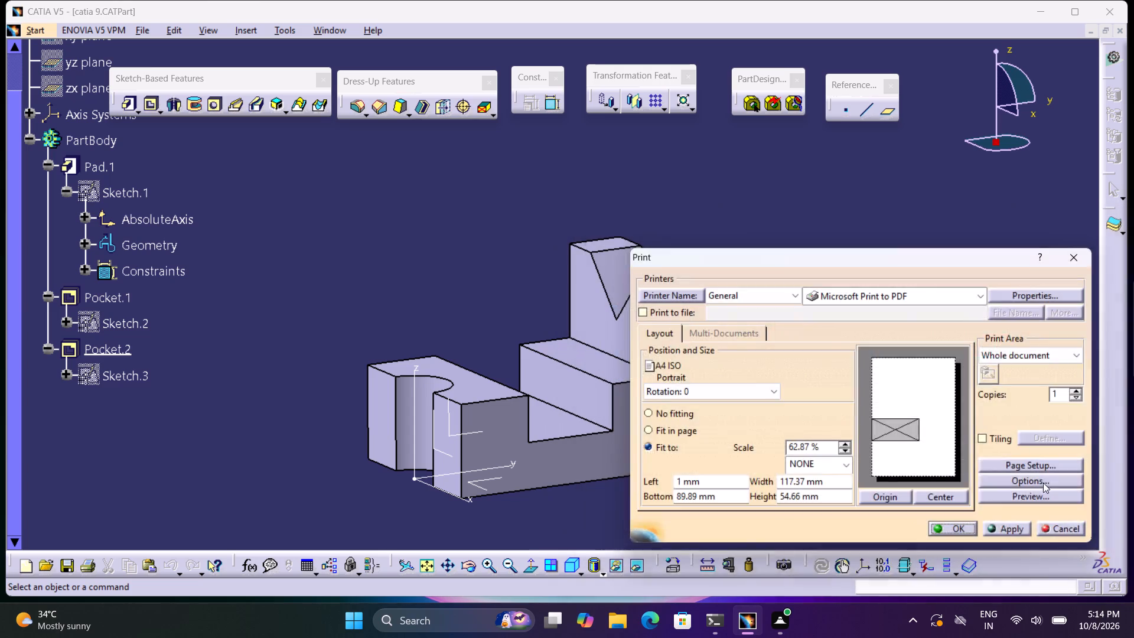